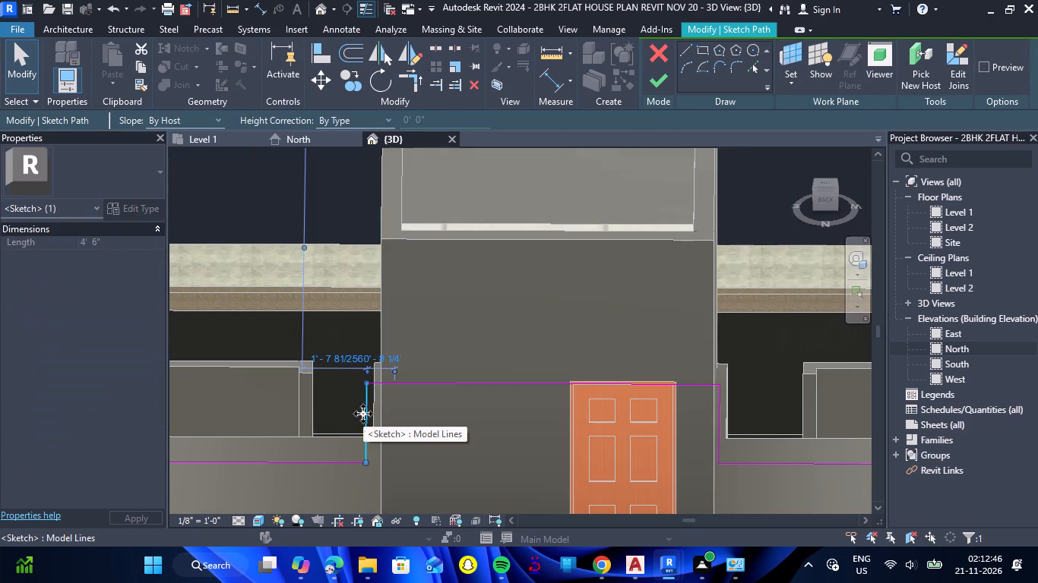
Nudge the railing path segment beside the stair room's east side west onto the wall line and finish the path edit.
key(Right)
key(Right)
key(Right)
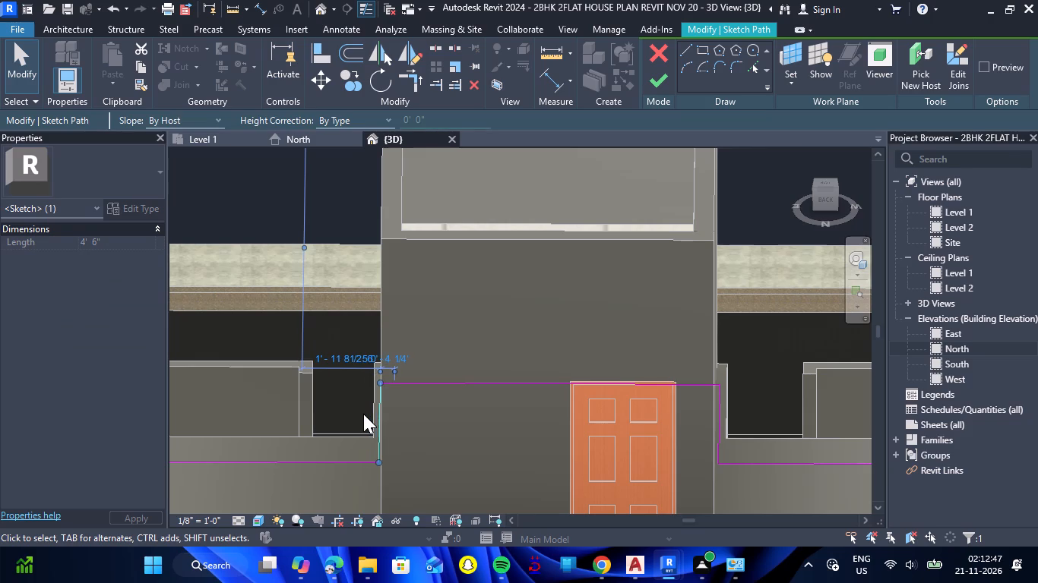
scroll(375, 371, down, 4)
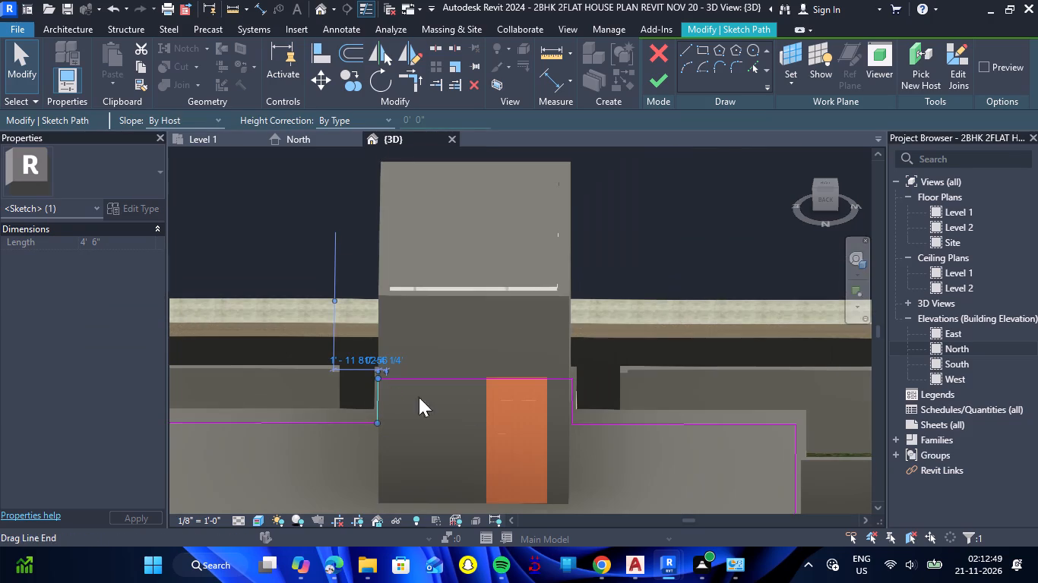
scroll(569, 425, up, 4)
scroll(569, 425, down, 4)
scroll(660, 459, down, 4)
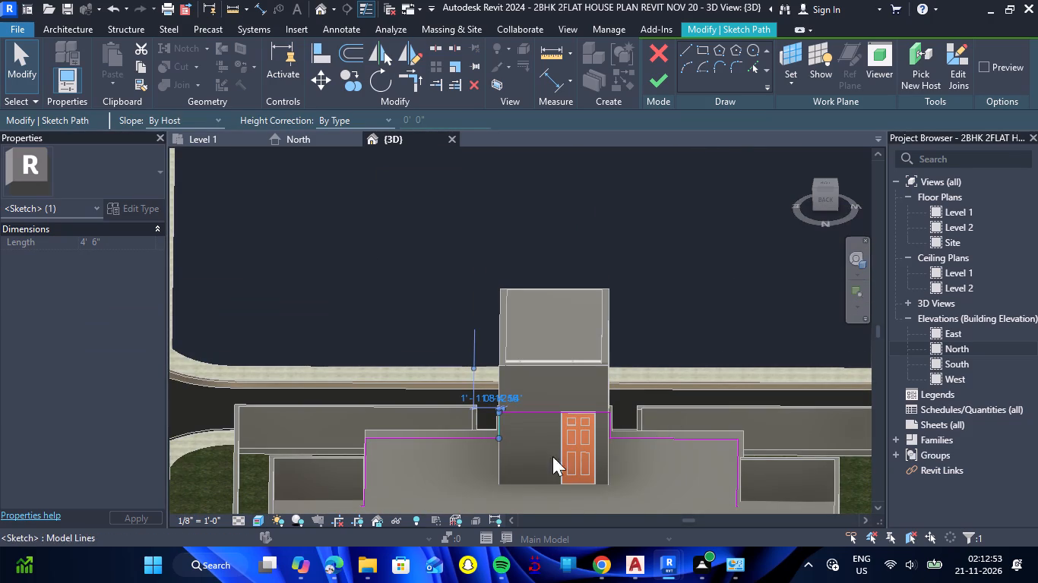
scroll(359, 496, up, 7)
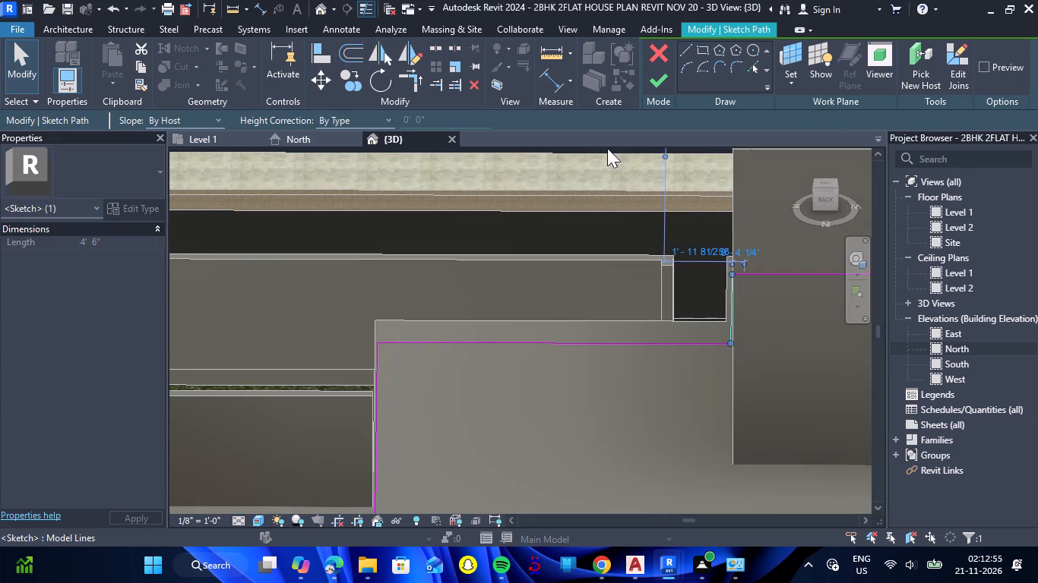
click(655, 82)
Reopen the glass railing's path and, from the top view, sketch a short line joining the east porch edge to the path's south end.
scroll(524, 291, down, 3)
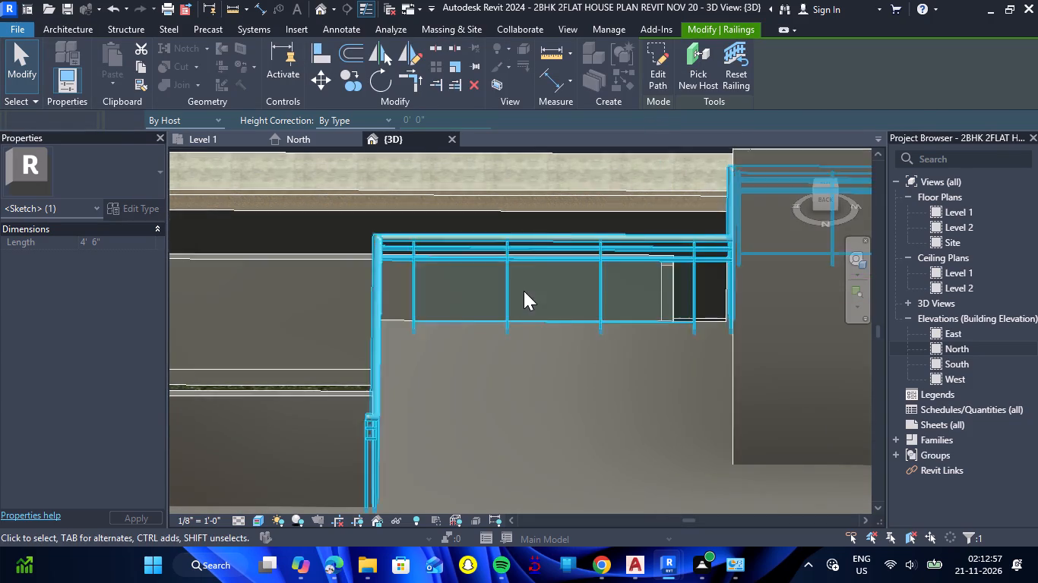
scroll(524, 291, down, 3)
scroll(459, 352, up, 8)
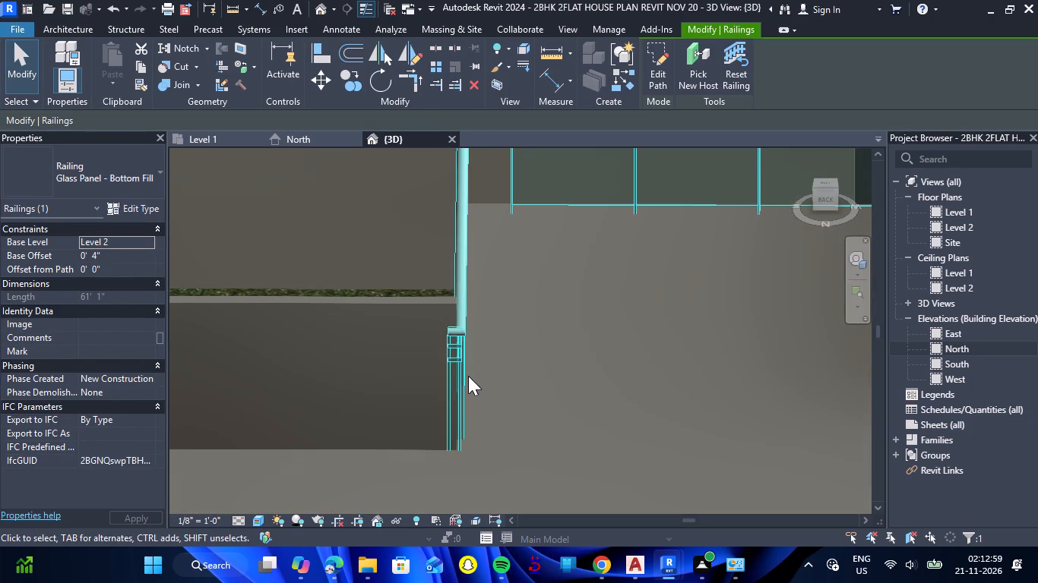
scroll(460, 352, up, 2)
double_click(470, 329)
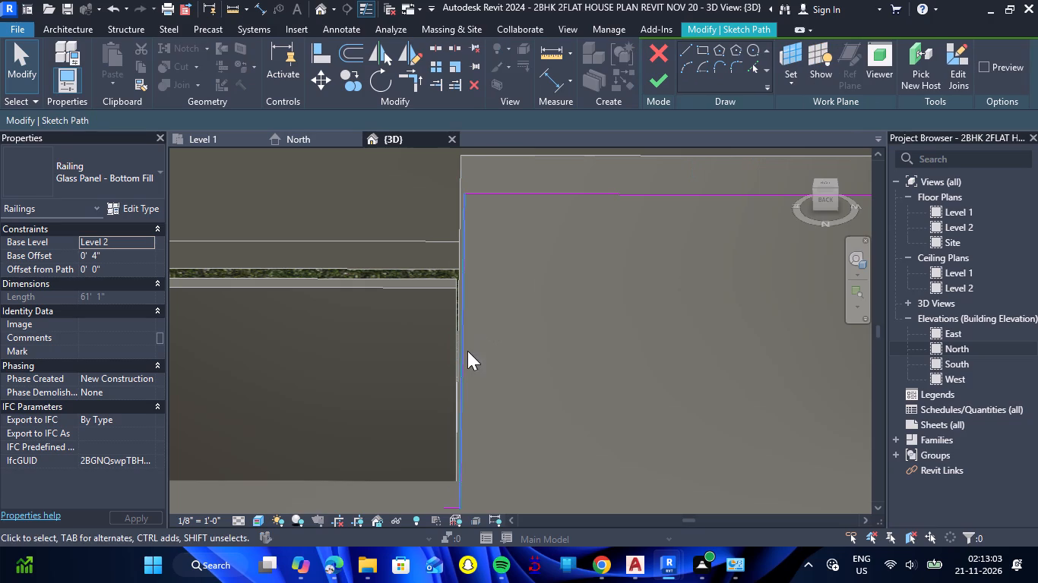
click(828, 181)
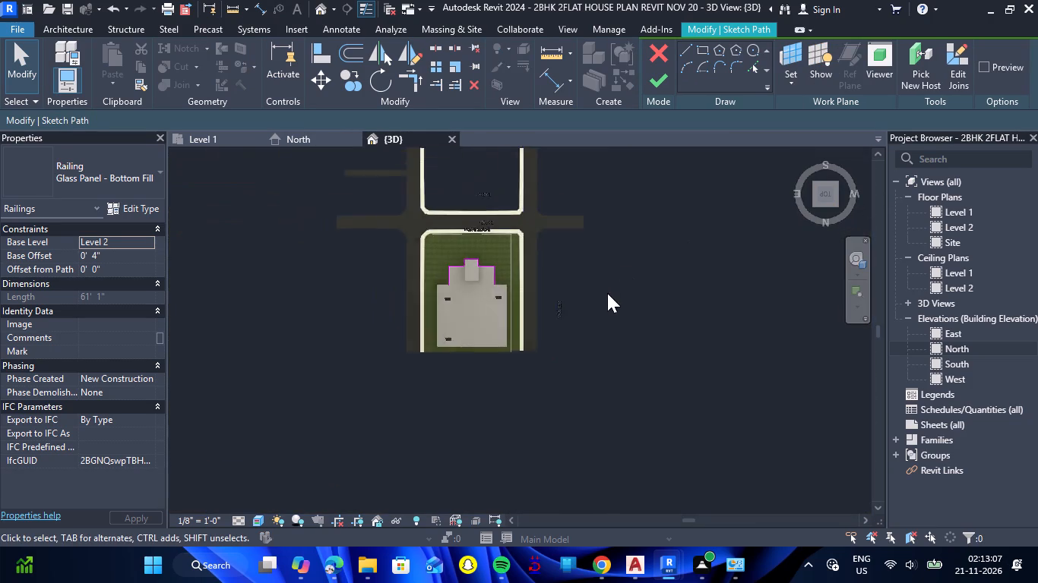
scroll(522, 360, up, 17)
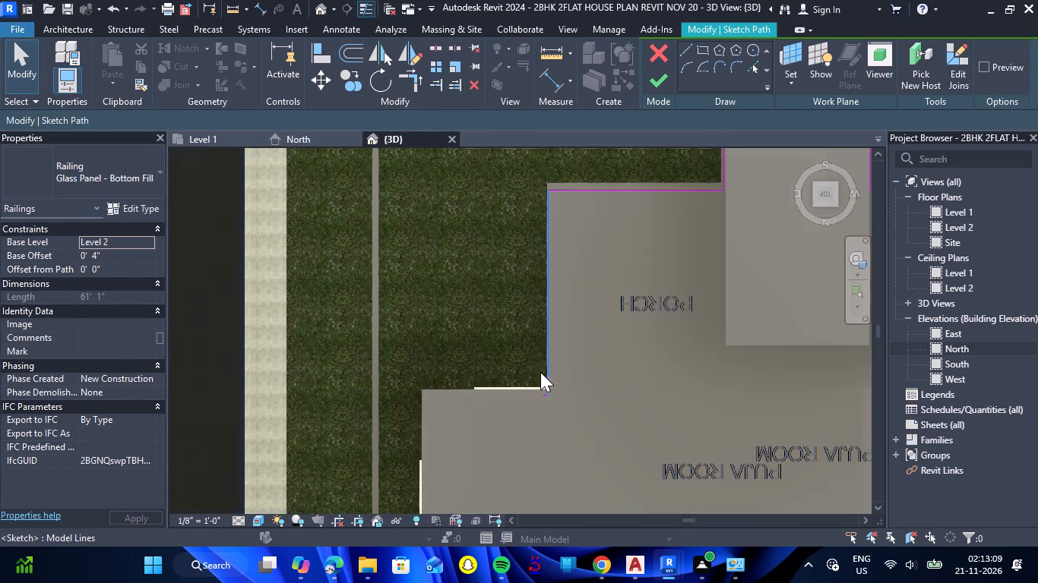
scroll(546, 390, up, 12)
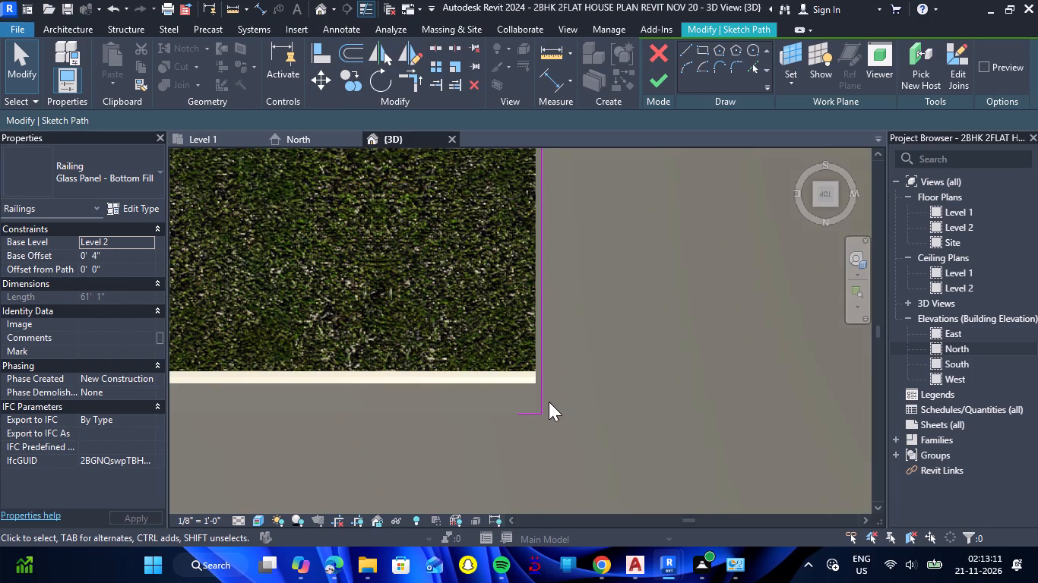
scroll(546, 399, up, 3)
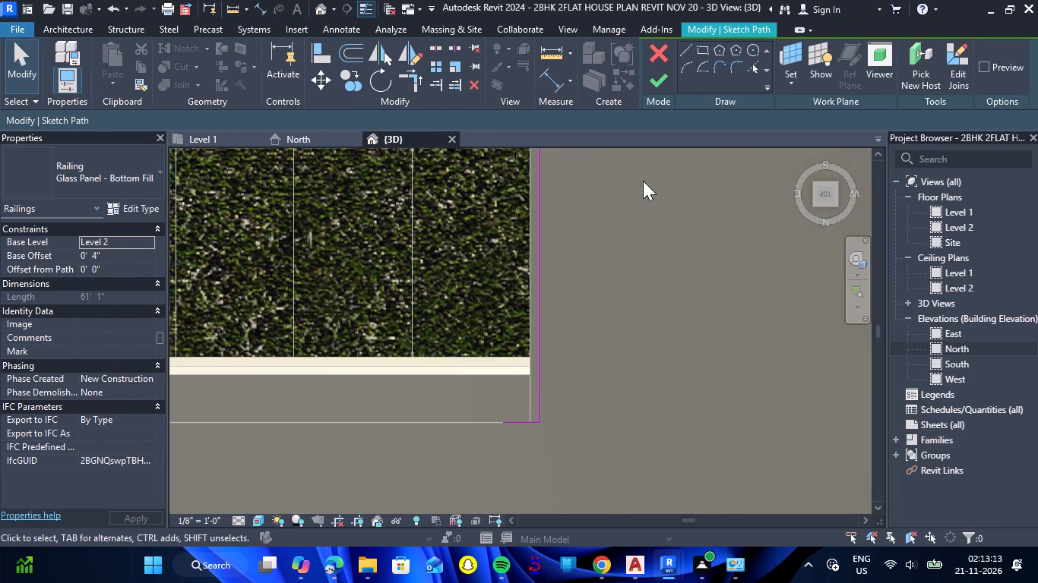
click(681, 55)
scroll(555, 378, up, 2)
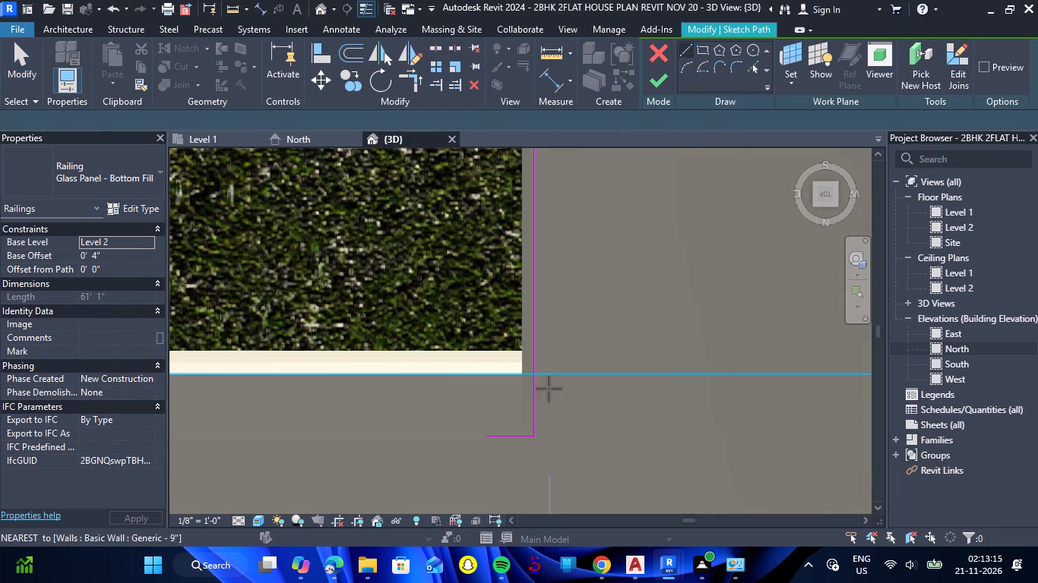
click(521, 405)
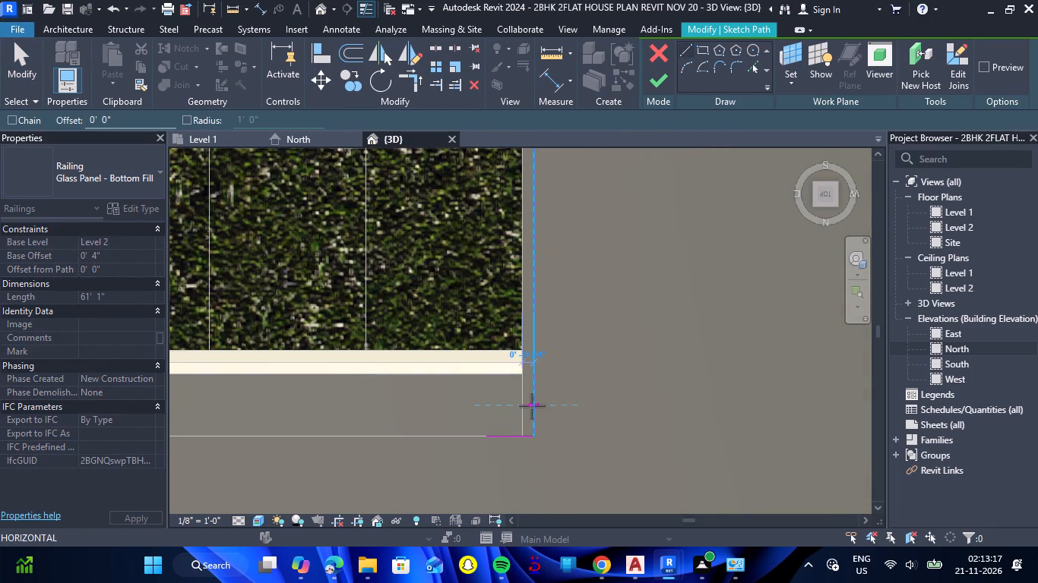
click(534, 405)
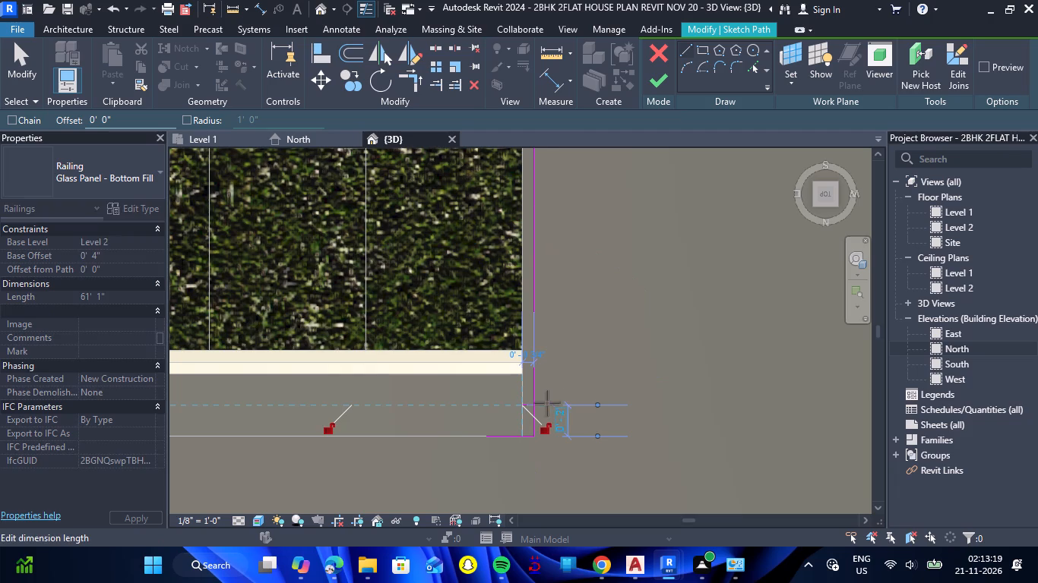
Sketch a line about 3 1/4" long from the adjoining wall's end to the railing path at the west porch's south corner.
scroll(417, 392, down, 19)
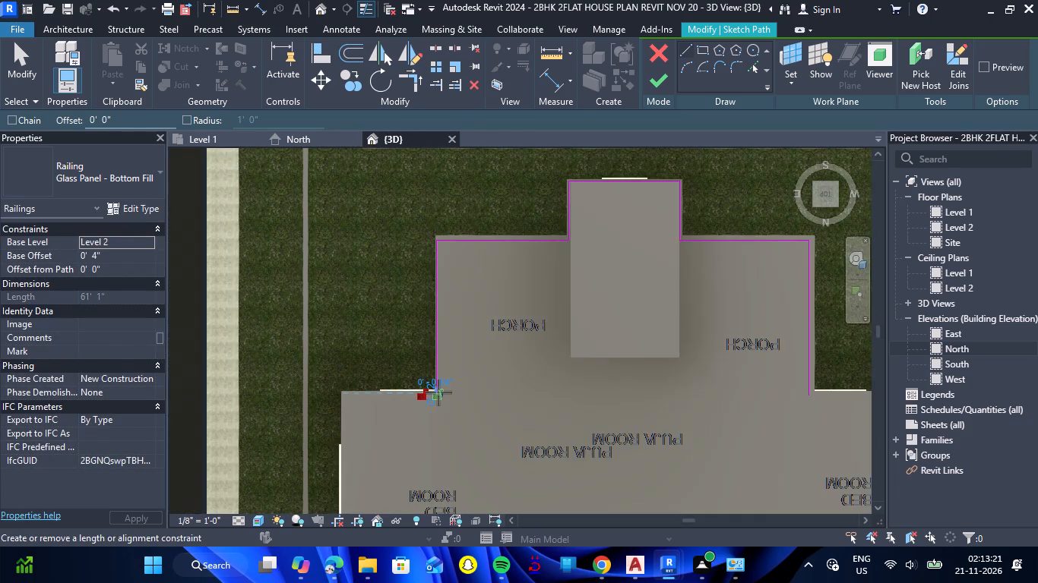
scroll(438, 392, down, 2)
scroll(718, 393, up, 5)
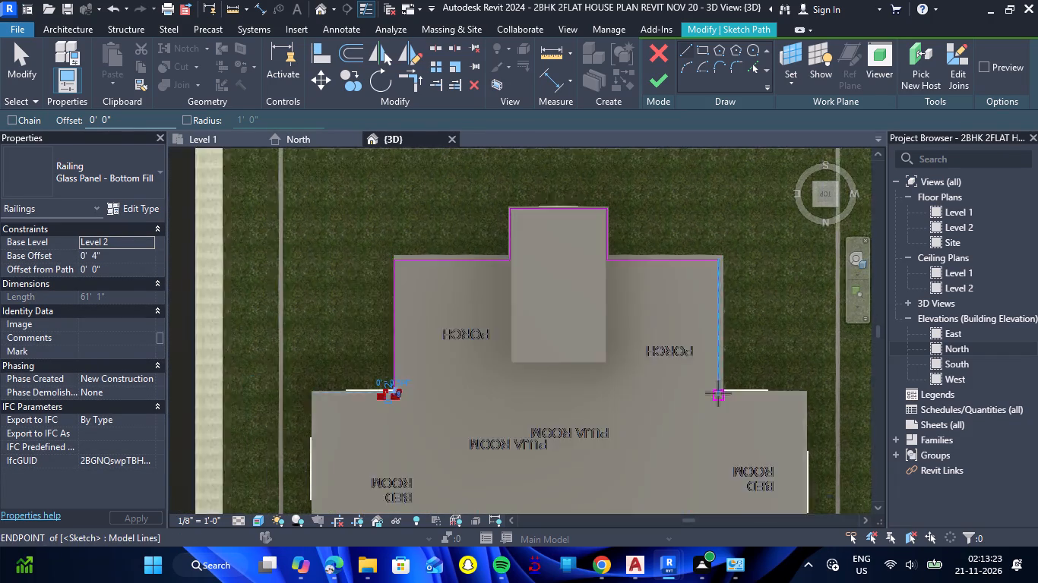
scroll(718, 393, up, 15)
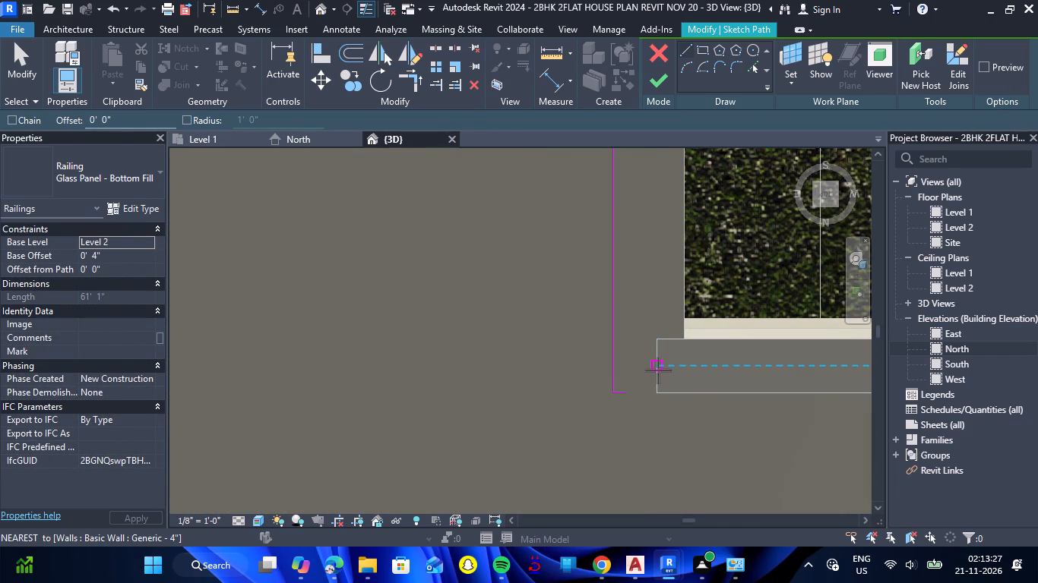
click(658, 366)
click(613, 369)
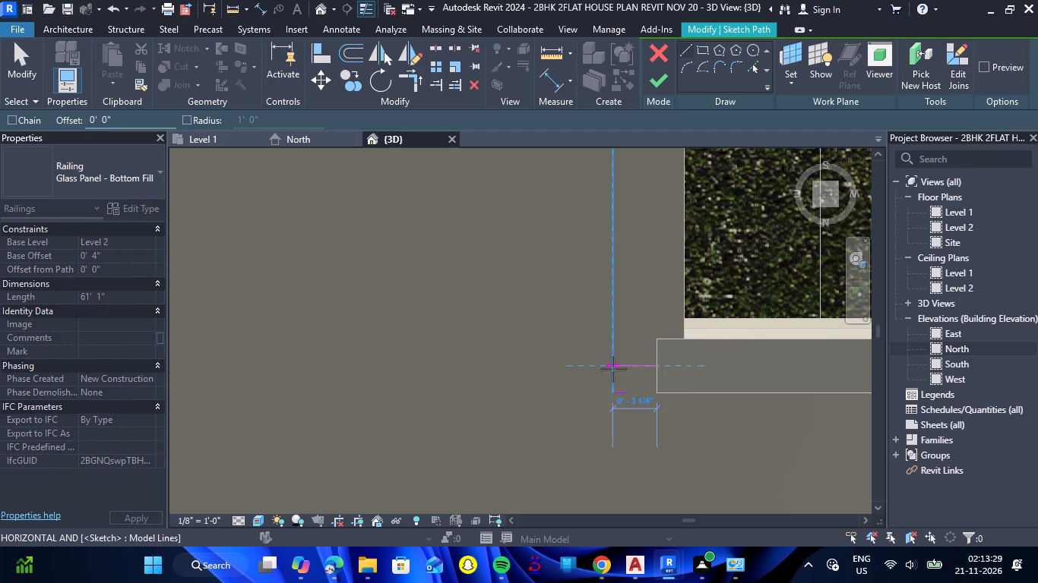
key(Escape)
Nudge the 11' 9" railing path line along the west porch slightly west, toward the roof edge.
scroll(578, 400, down, 5)
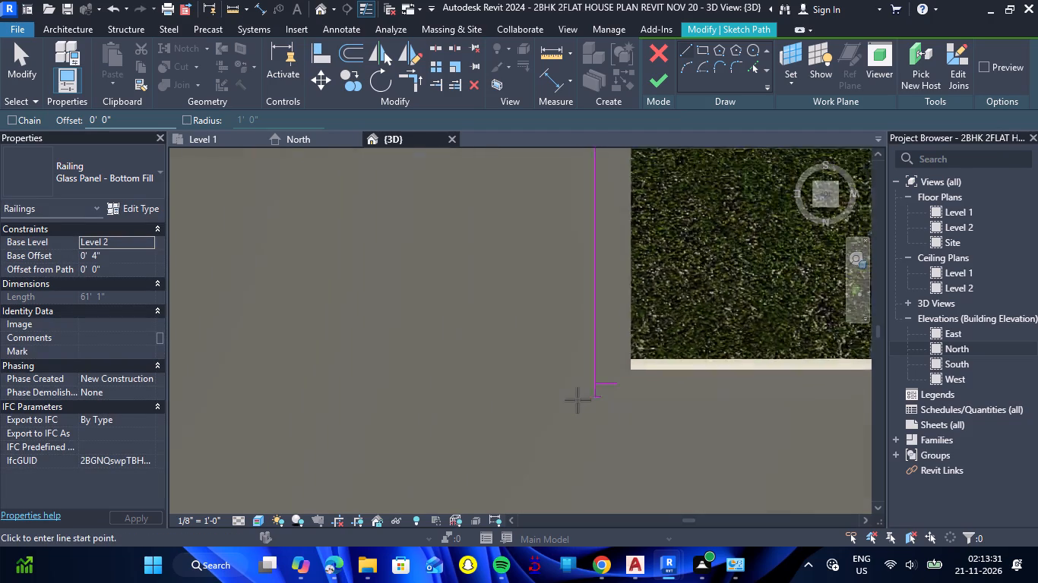
scroll(578, 400, down, 13)
scroll(573, 385, up, 2)
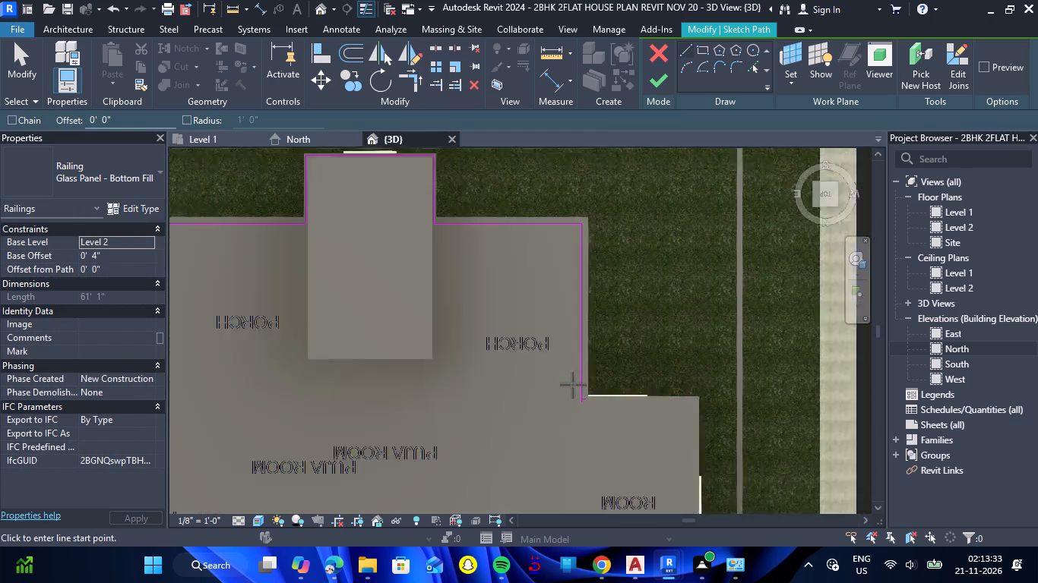
key(Escape)
click(581, 360)
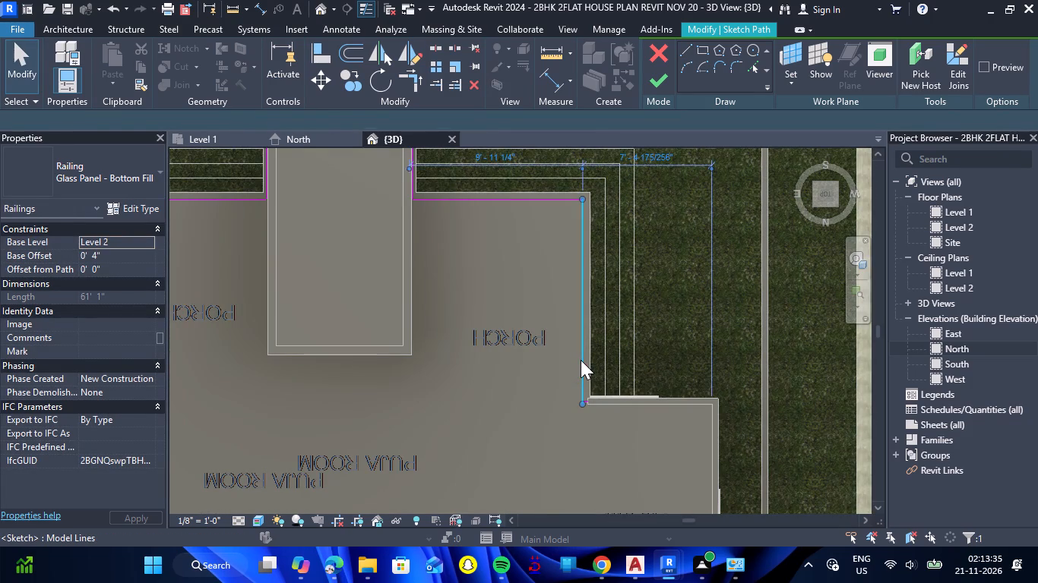
key(Right)
key(Escape)
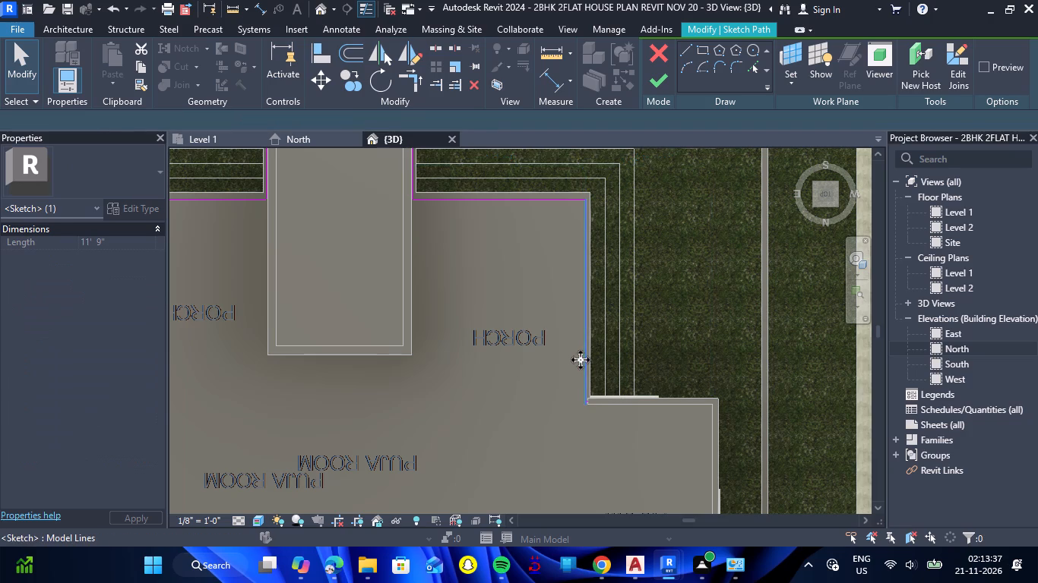
Trim the west porch path line and the new short connecting line to a corner.
scroll(584, 421, up, 12)
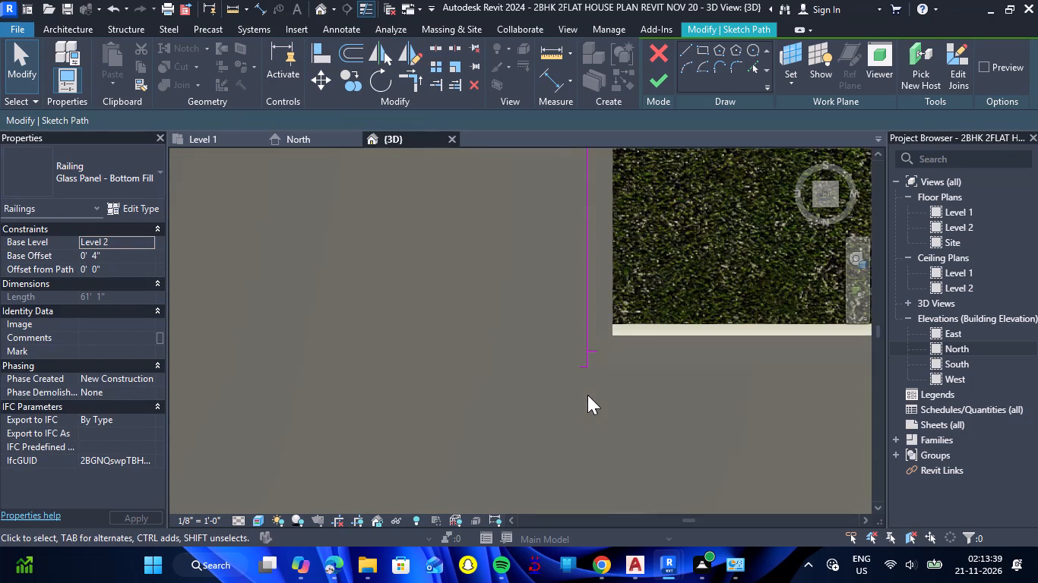
scroll(593, 373, up, 6)
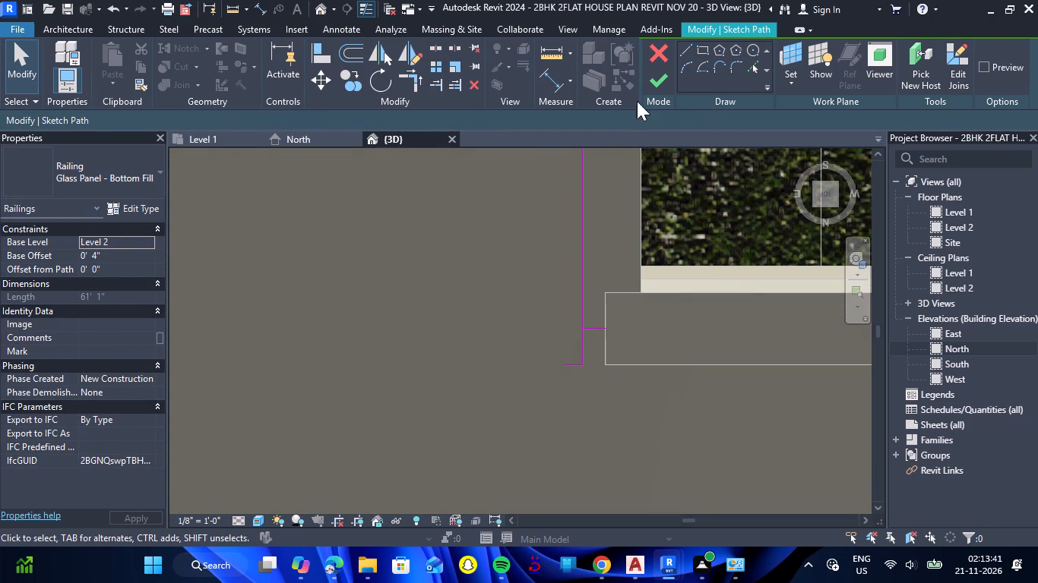
click(408, 88)
click(582, 310)
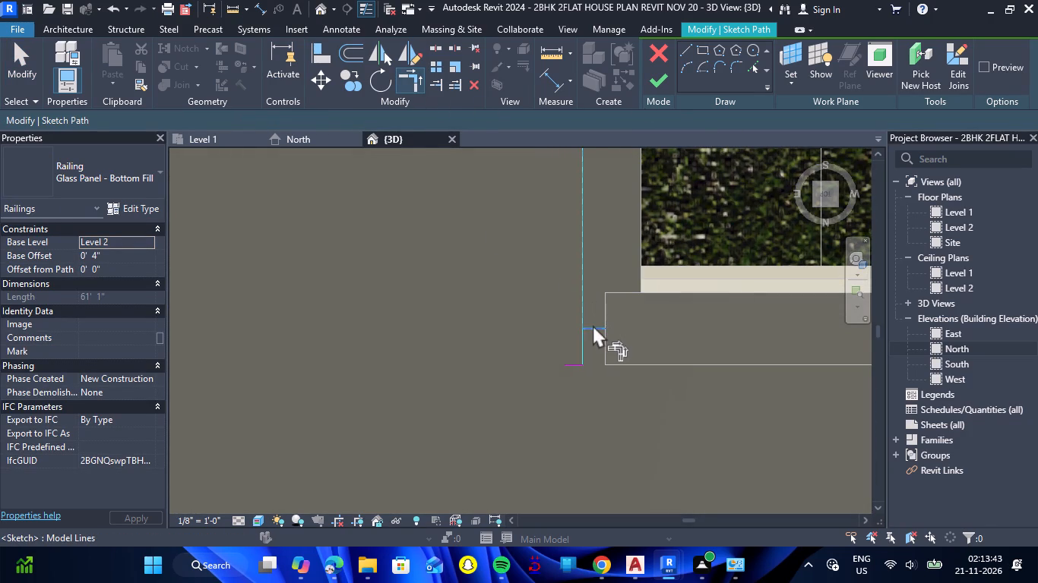
click(593, 326)
key(Escape)
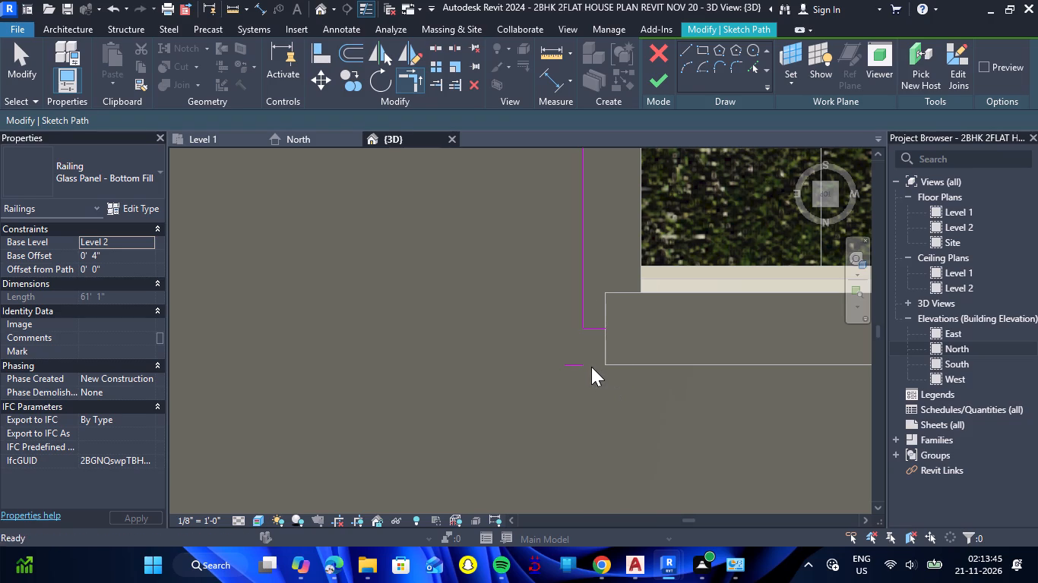
Select the leftover 1" path line just south of the trimmed west porch corner.
click(578, 366)
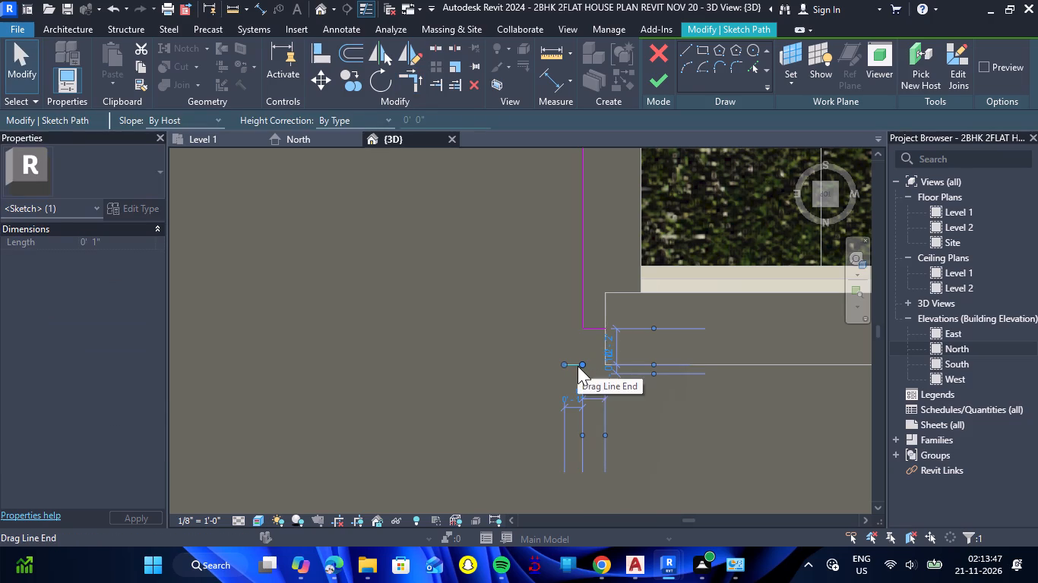
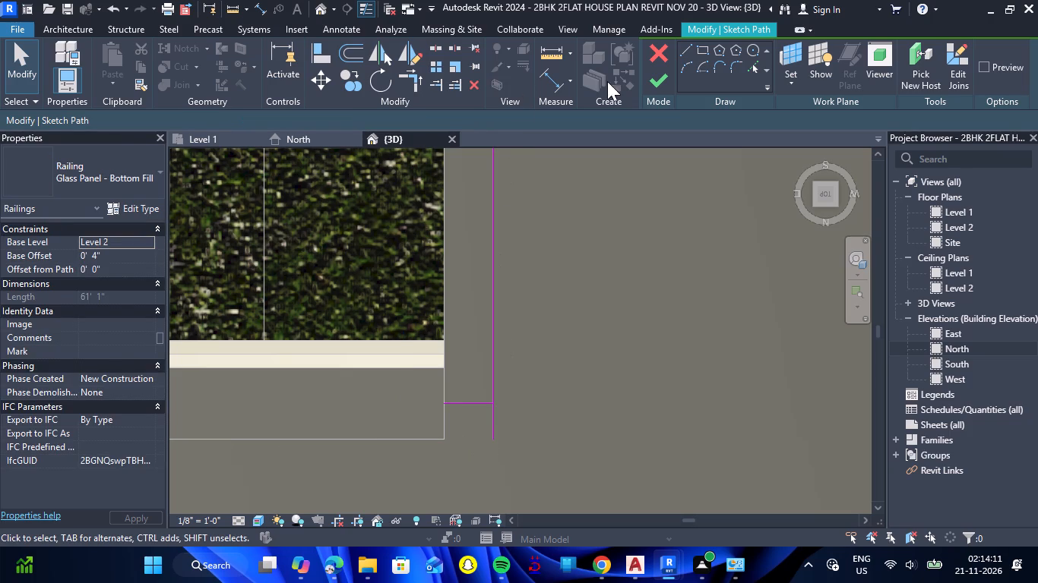
Trim the porch-edge railing path line and the short connecting line into a clean corner beside the bedroom wall.
click(418, 83)
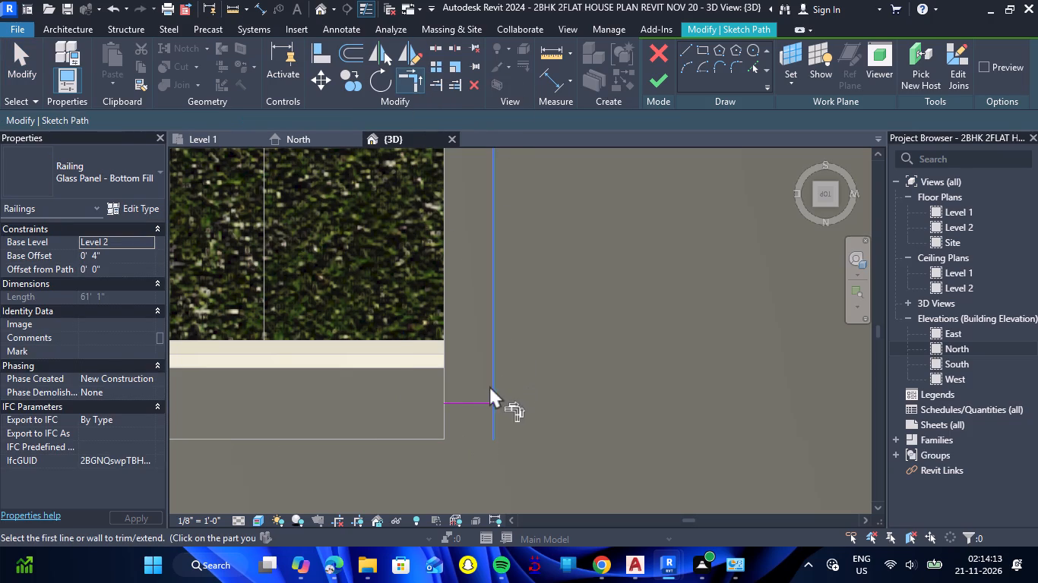
click(489, 386)
key(Escape)
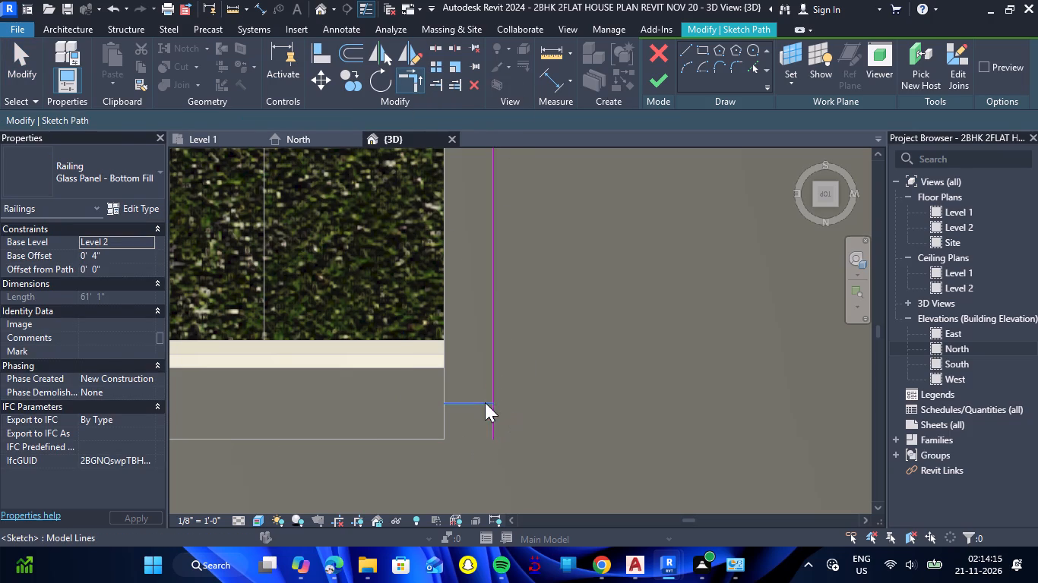
click(484, 402)
click(493, 383)
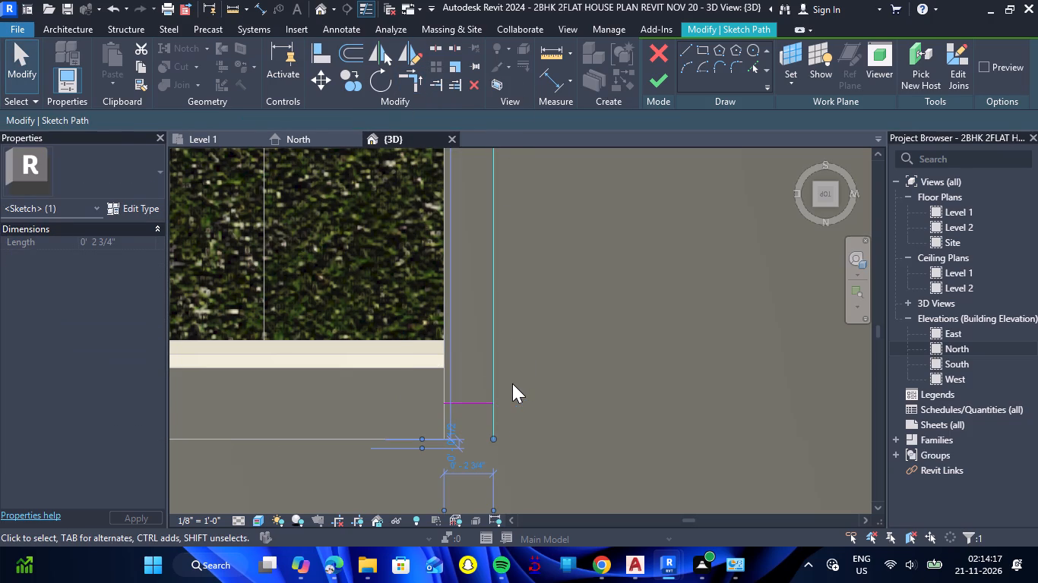
key(Escape)
click(419, 92)
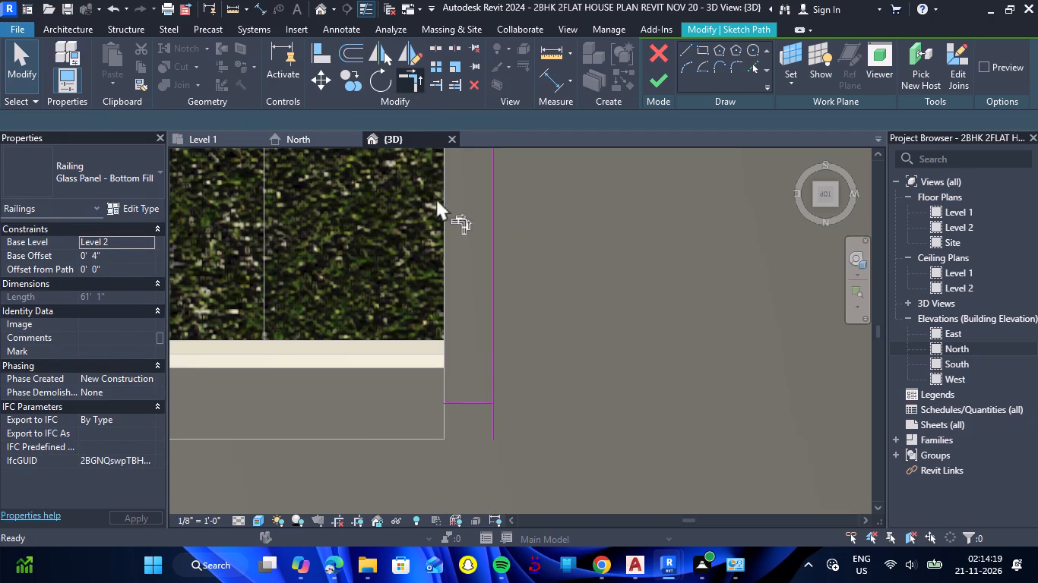
click(471, 403)
click(489, 380)
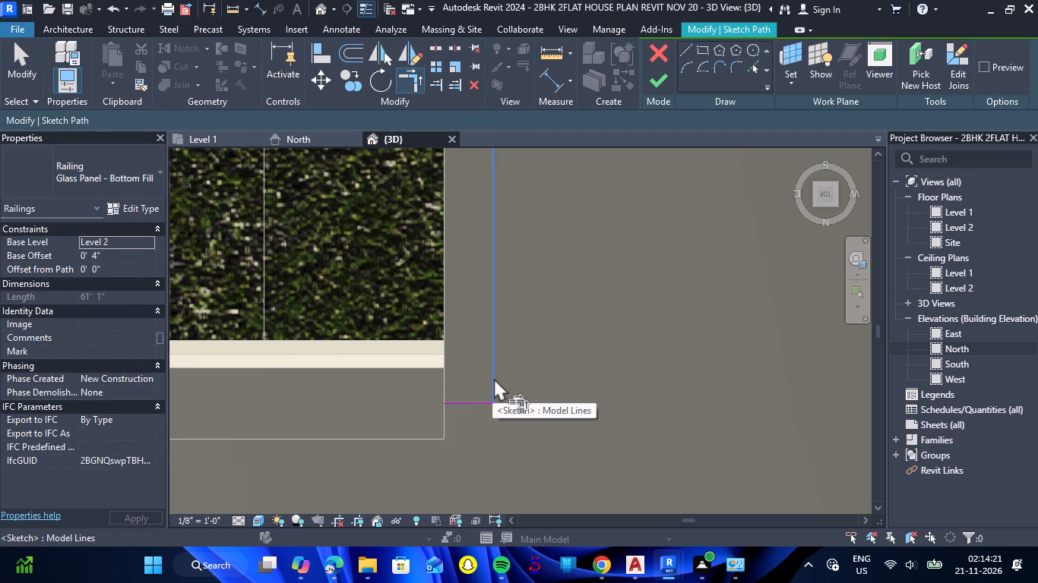
key(Escape)
Finish the path sketch of the Level 2 glass panel railing and deselect the railing.
scroll(516, 377, down, 15)
scroll(504, 376, down, 6)
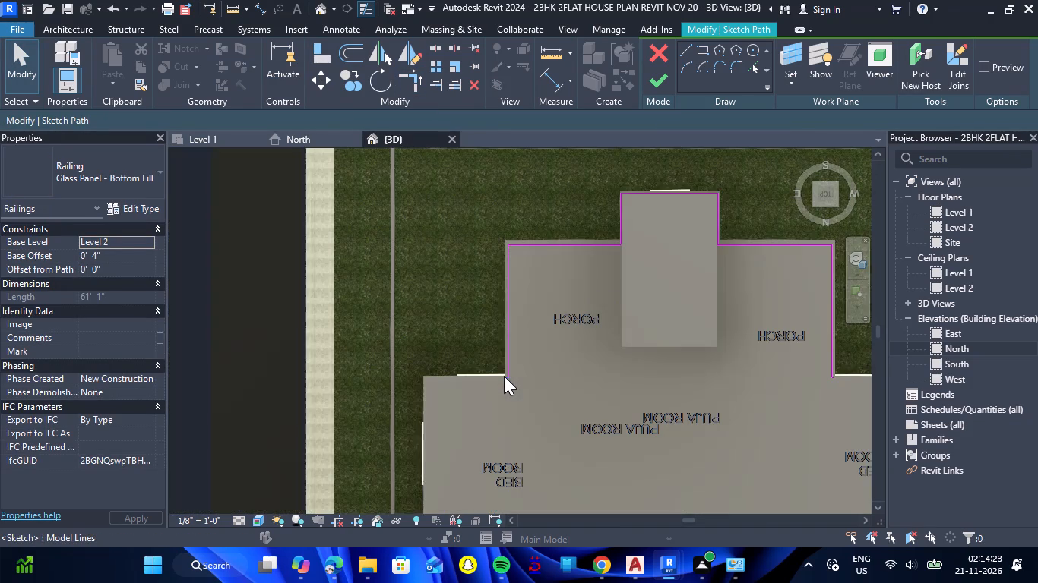
scroll(660, 185, up, 7)
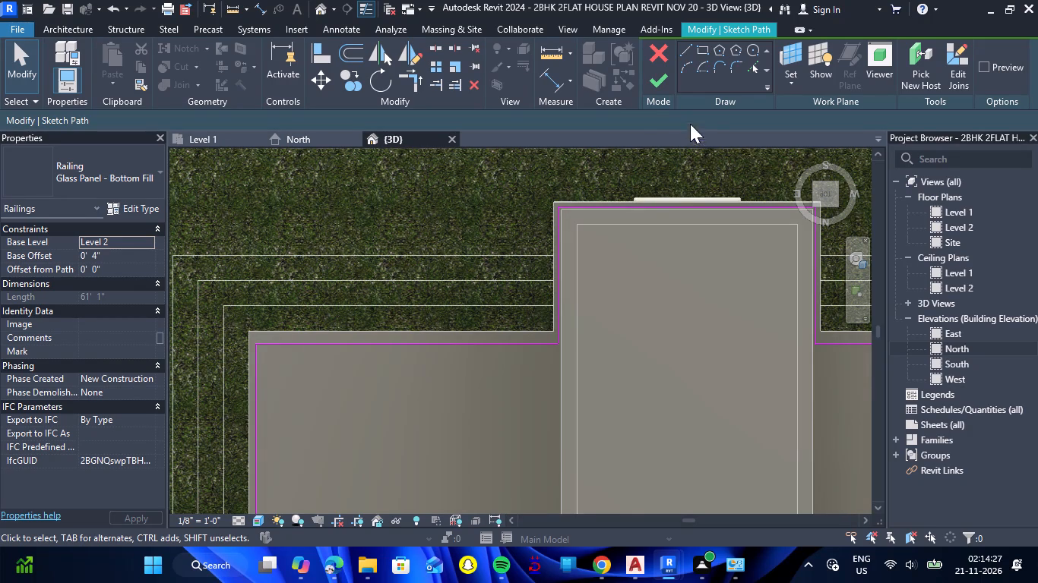
click(655, 80)
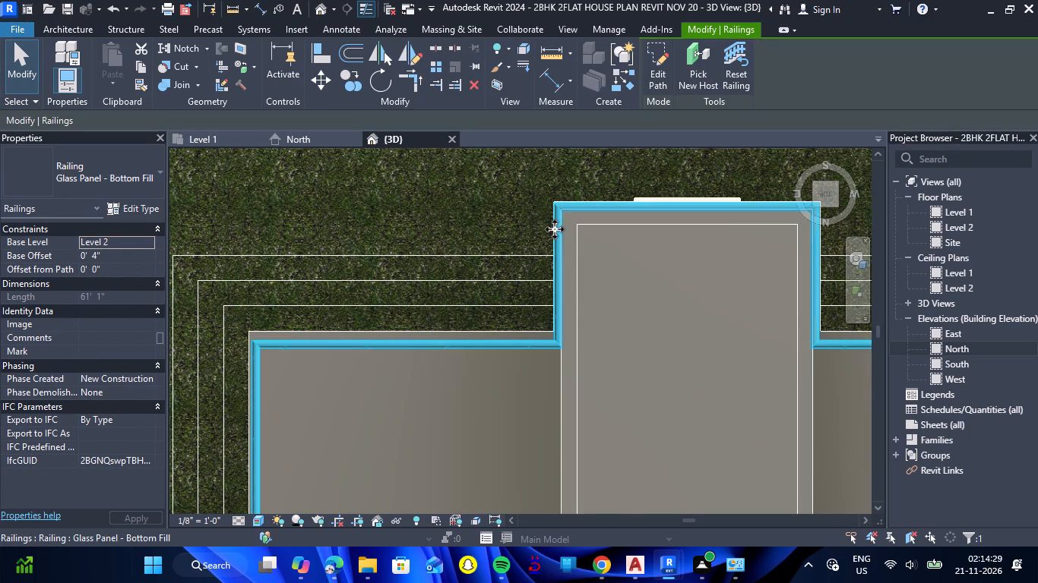
scroll(481, 229, down, 8)
click(729, 287)
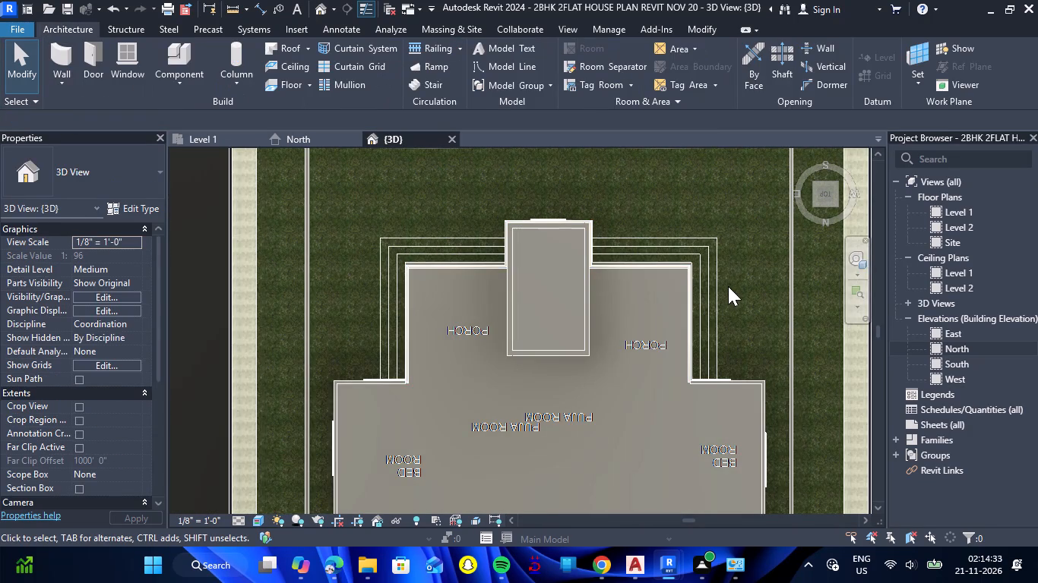
Examine the railing around the porches and stair room, including its ends at the bedroom walls, from the top view.
scroll(532, 261, down, 7)
scroll(1020, 436, up, 5)
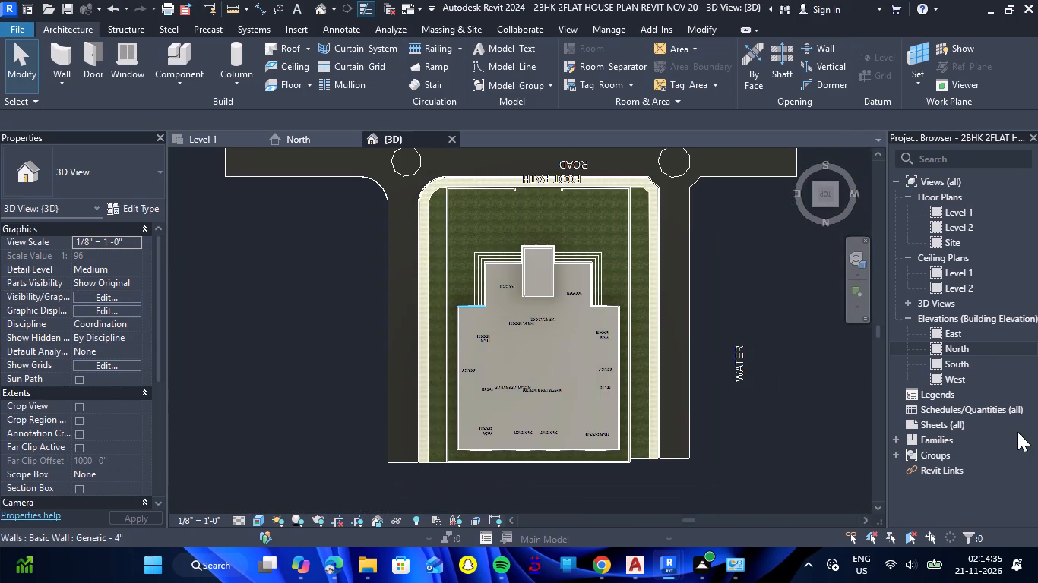
scroll(1017, 432, up, 3)
scroll(483, 309, up, 7)
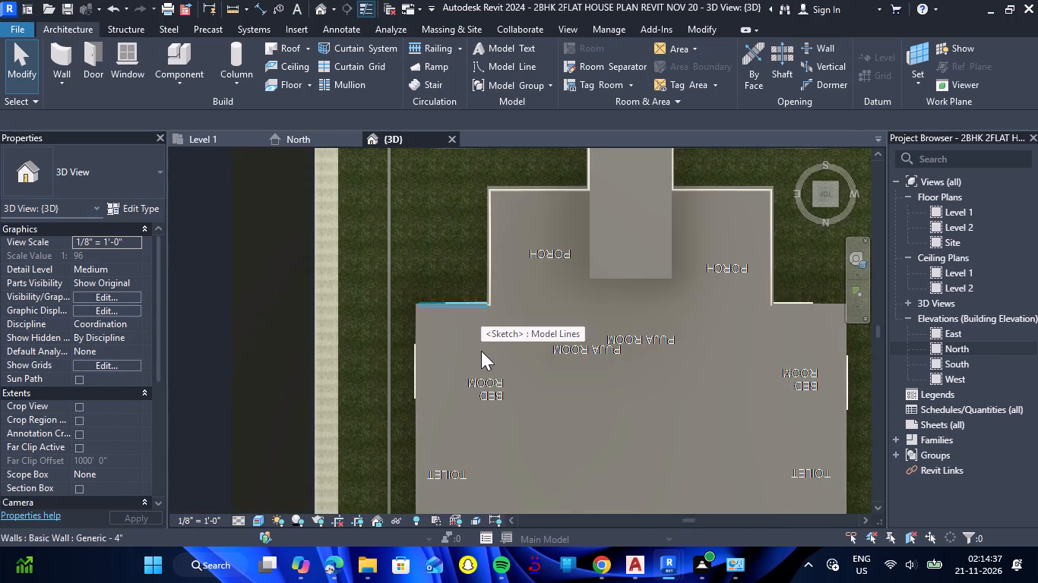
scroll(479, 309, up, 7)
scroll(470, 344, down, 8)
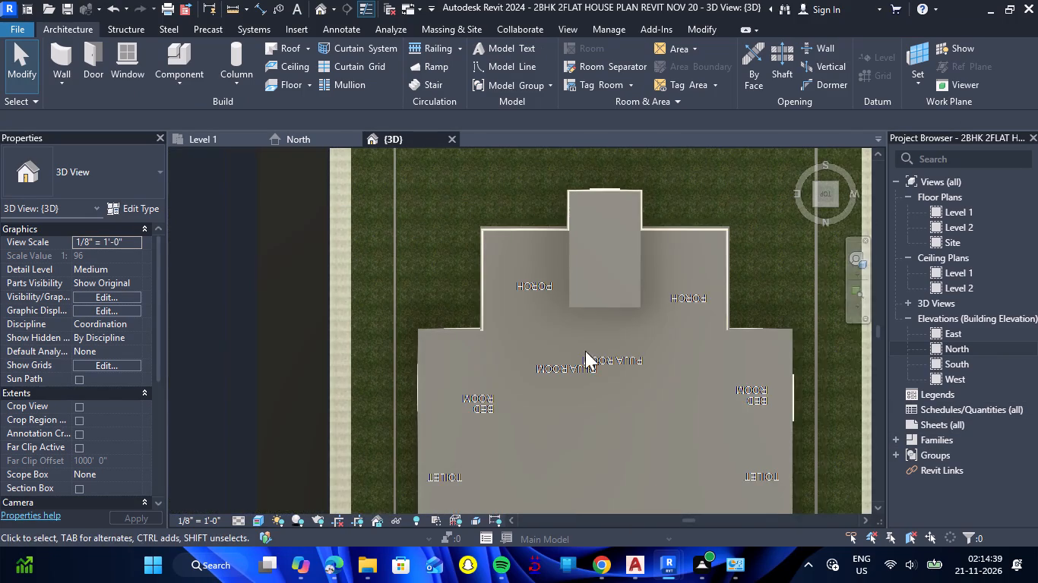
scroll(738, 333, up, 9)
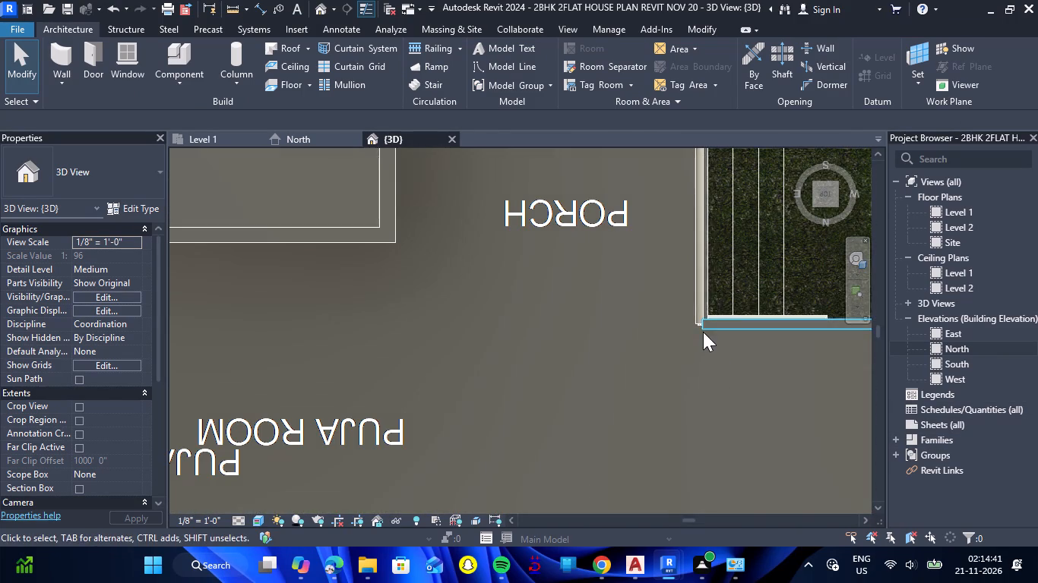
scroll(704, 326, up, 9)
scroll(645, 332, down, 8)
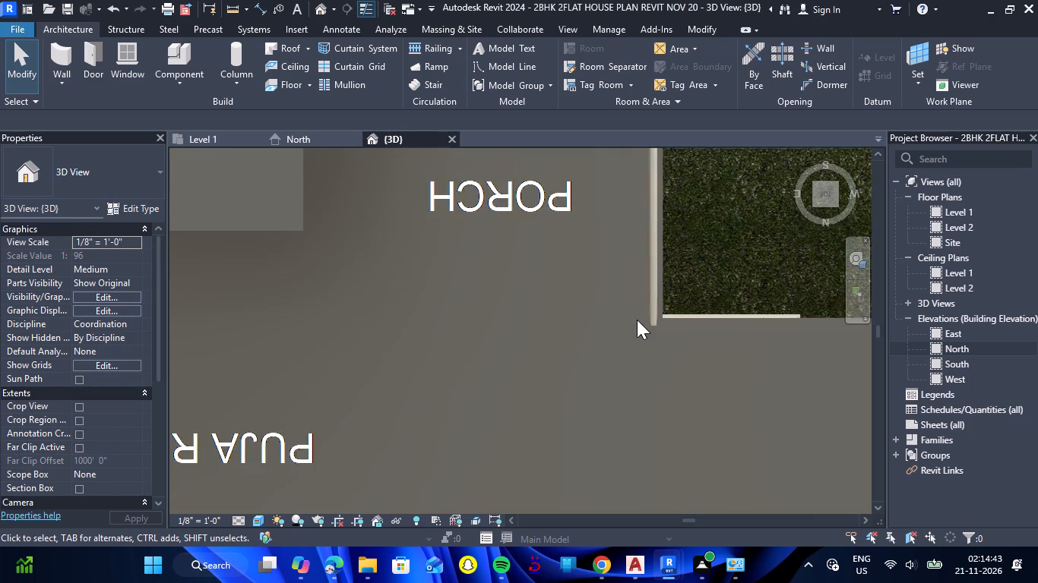
scroll(637, 320, down, 18)
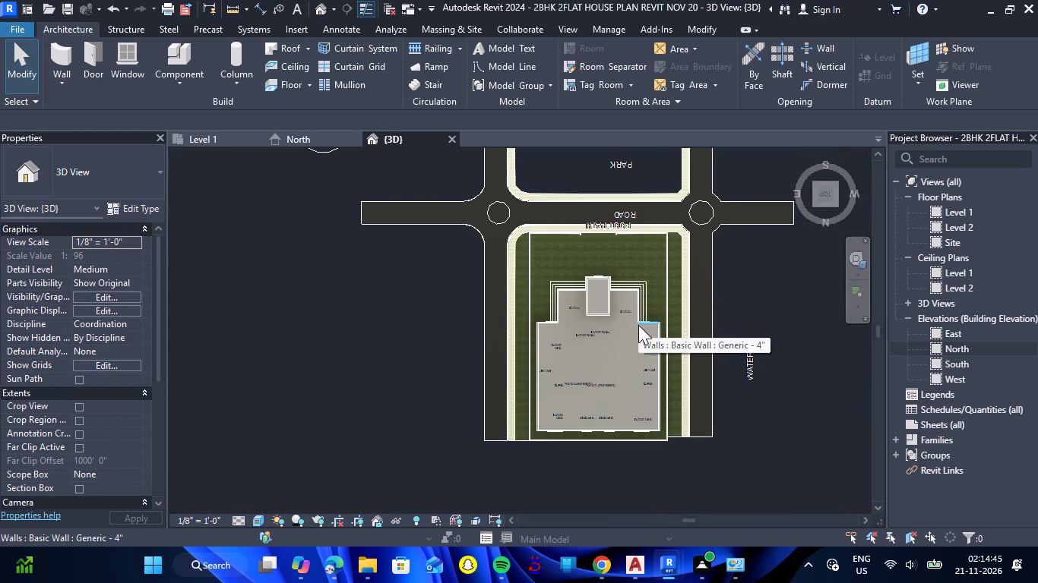
scroll(641, 325, down, 1)
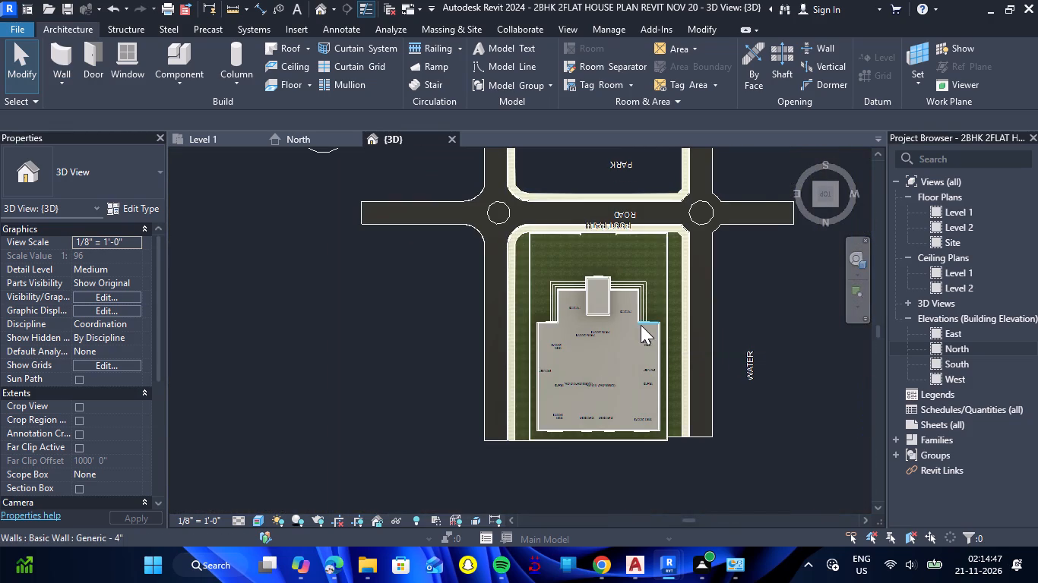
scroll(641, 325, down, 2)
Create an in-place model at the road intersection beside the plot, searching the family categories for ROAD and choosing Roads.
scroll(605, 251, up, 4)
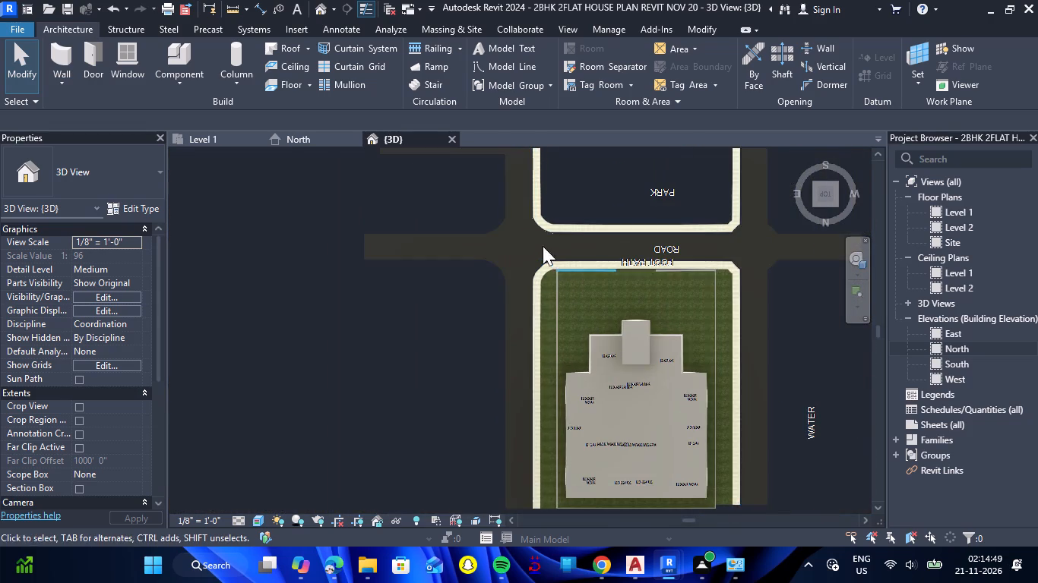
scroll(505, 215, up, 7)
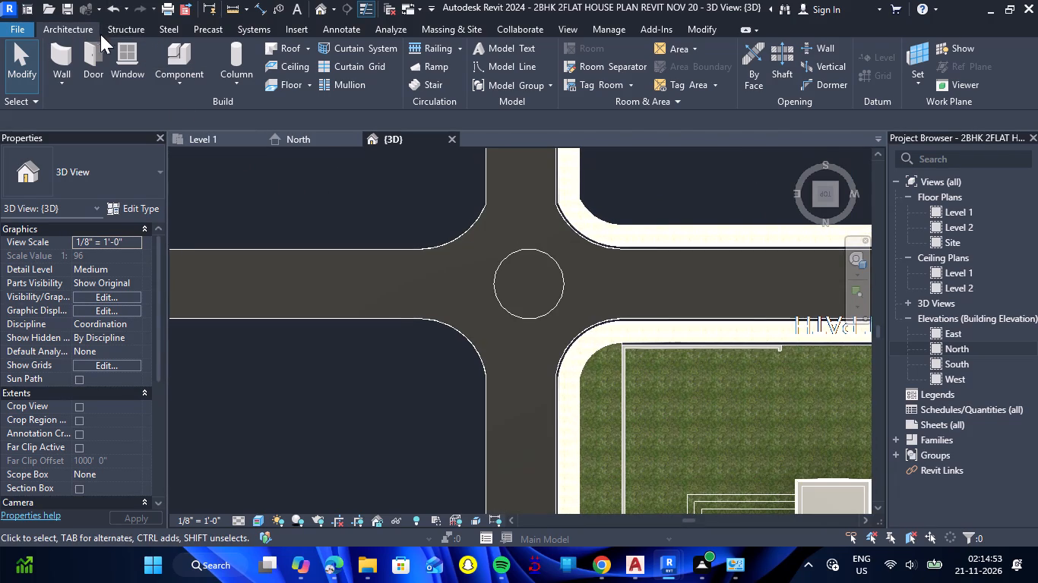
click(176, 84)
click(235, 152)
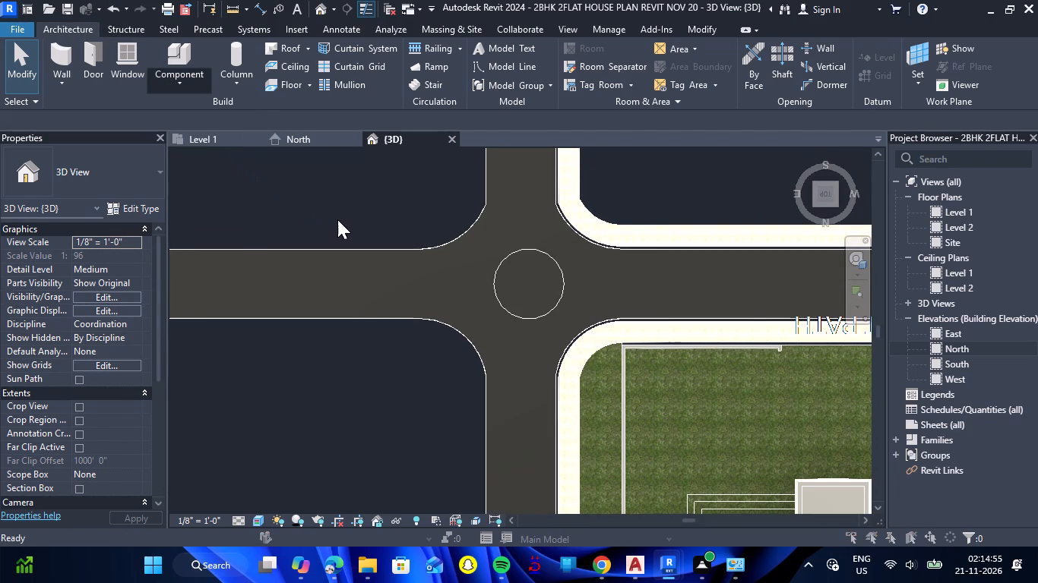
click(529, 140)
click(535, 137)
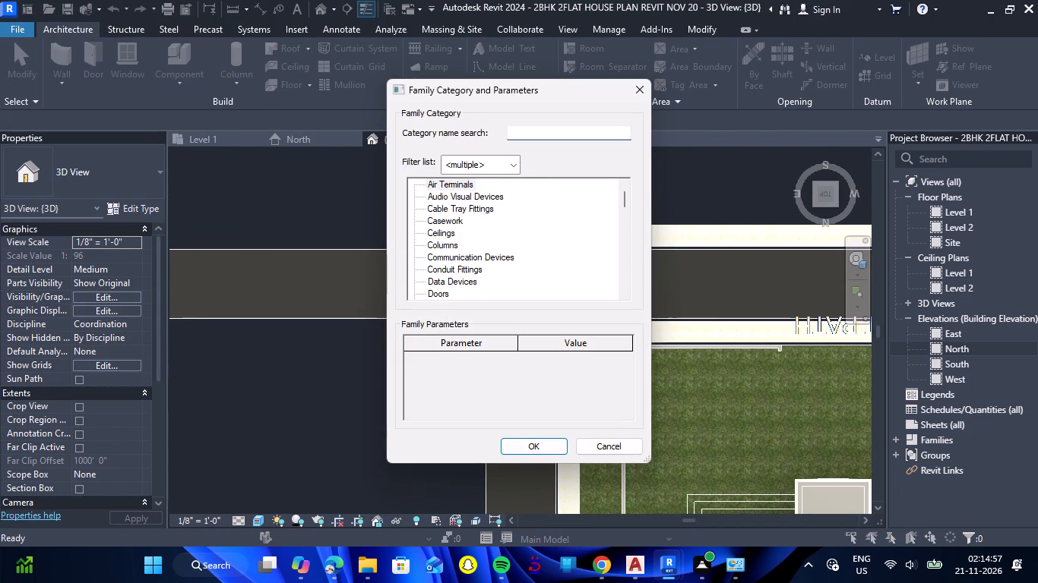
text(ROAD)
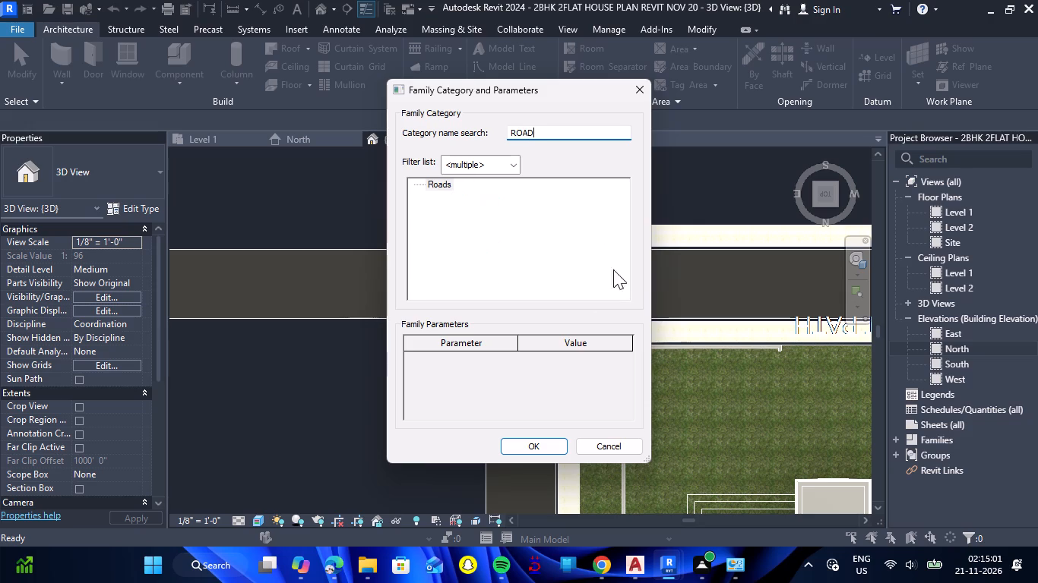
click(444, 188)
click(520, 448)
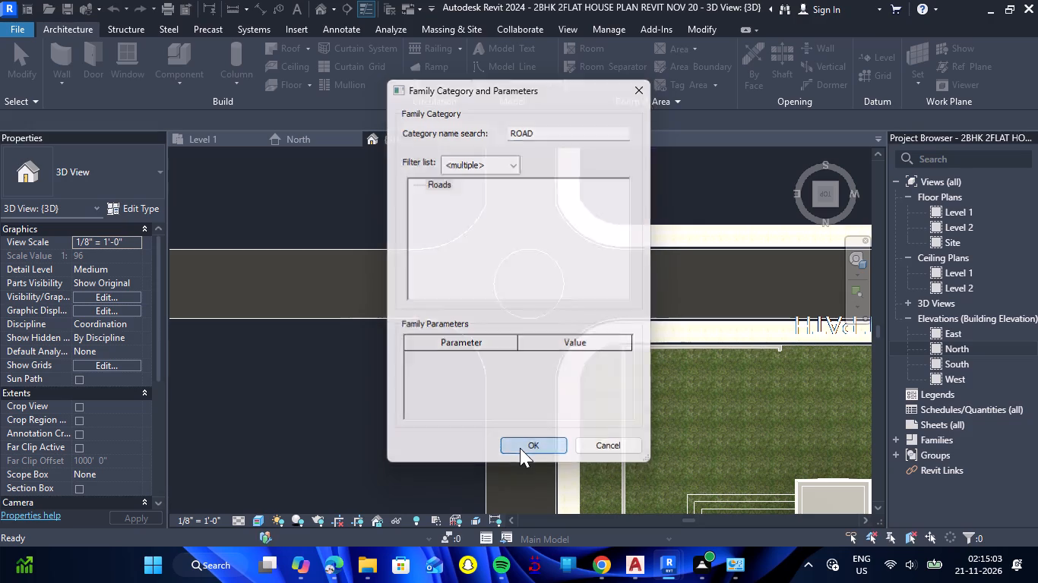
click(538, 305)
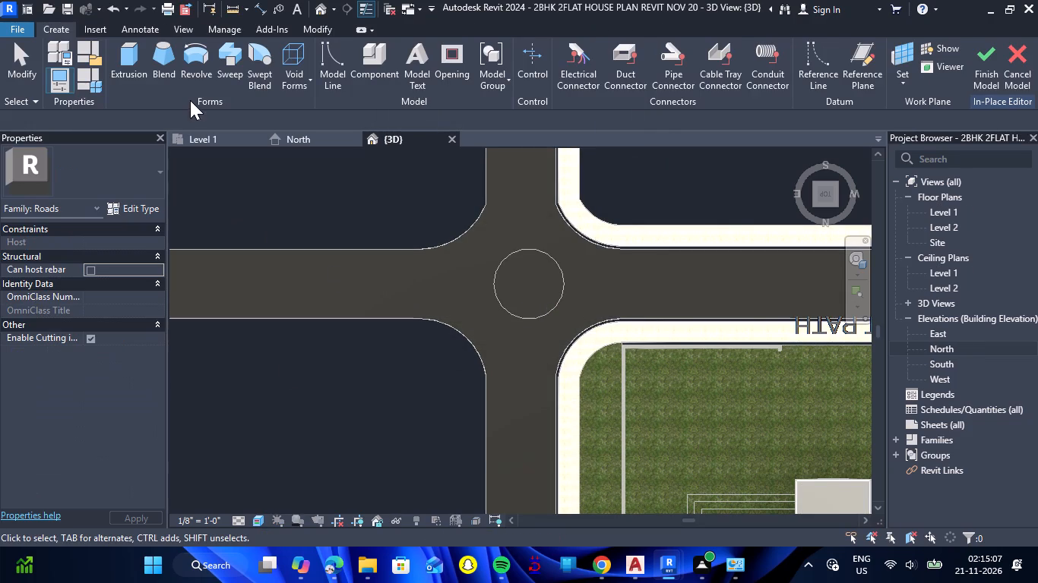
Begin an extrusion and set its work plane by picking the imported CAD drawing at the roundabout circle.
click(119, 69)
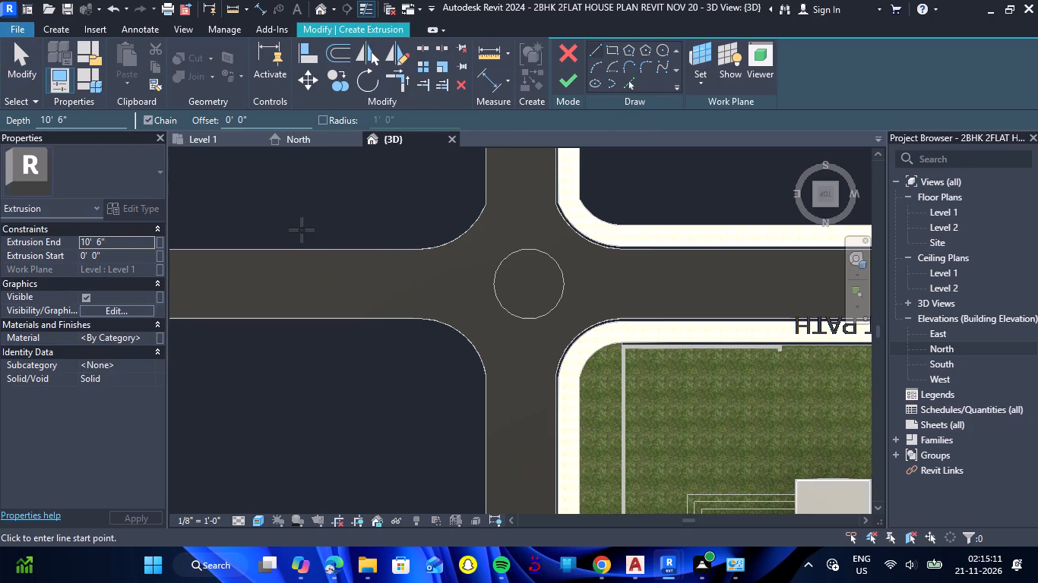
click(694, 89)
click(720, 144)
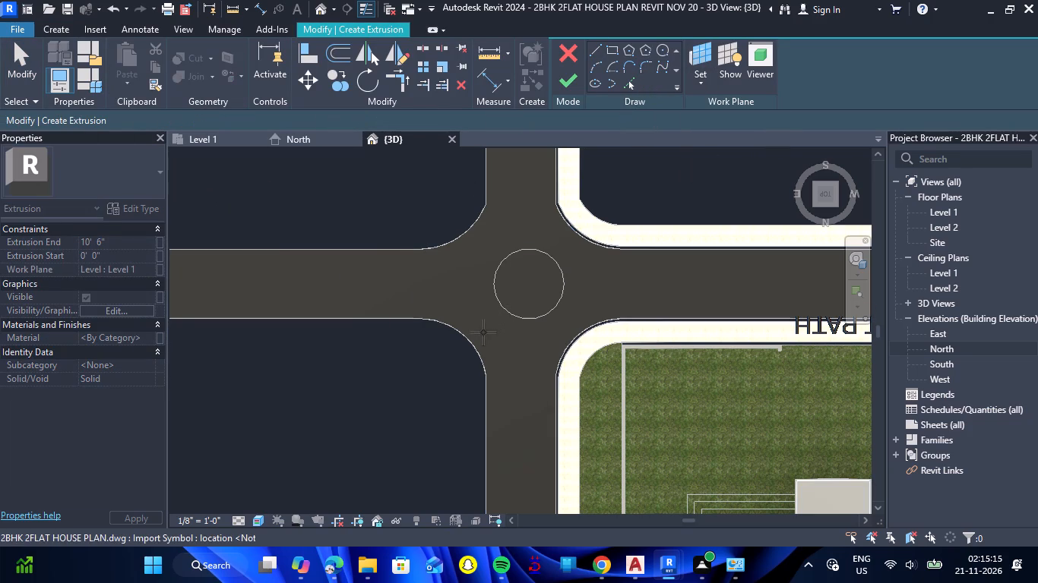
click(508, 314)
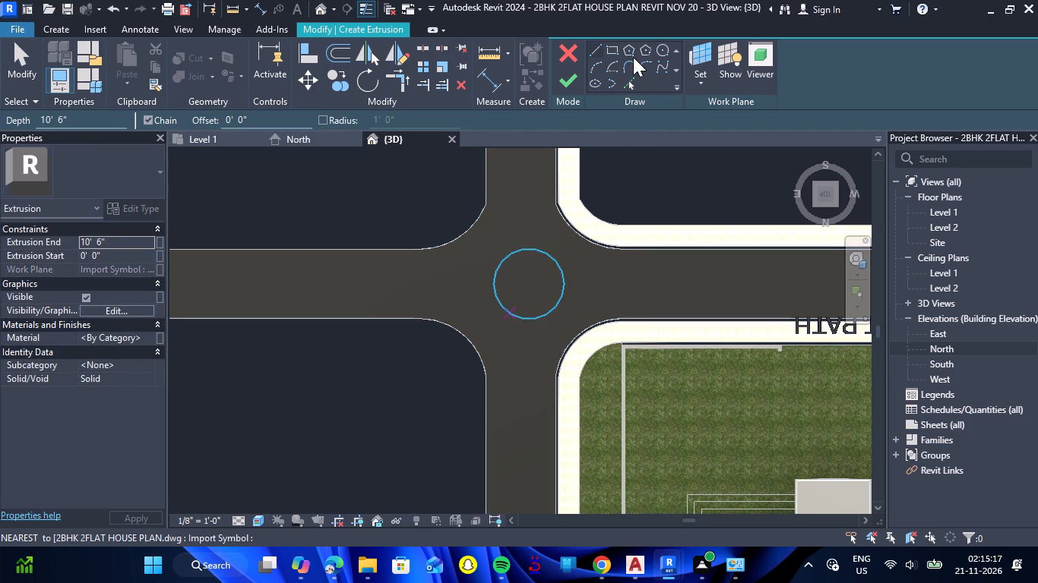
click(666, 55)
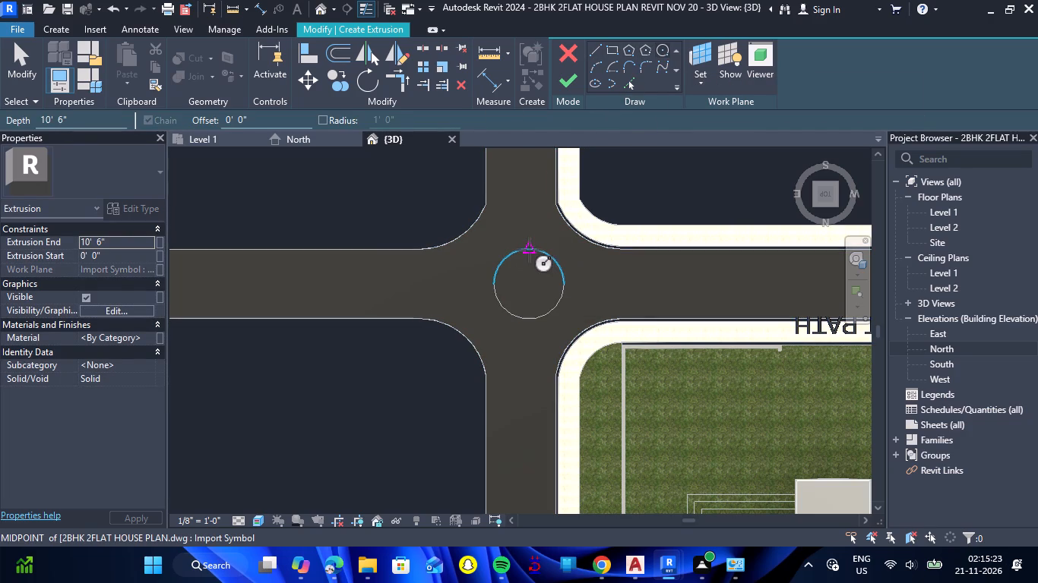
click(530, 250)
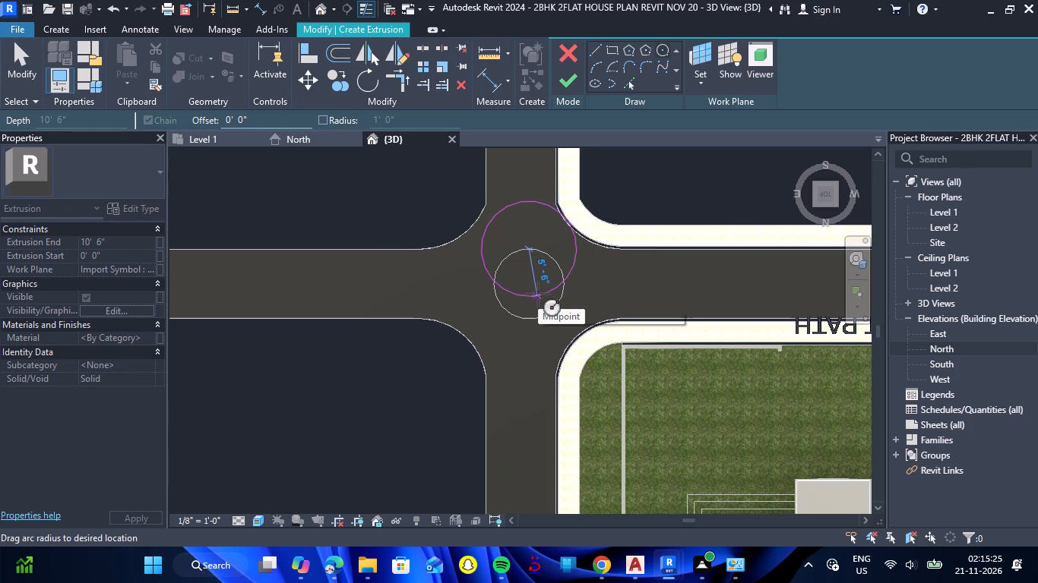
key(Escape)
Sketch the roundabout ring by tracing the imported CAD circle and adding a concentric inner circle of about 3' radius.
click(636, 86)
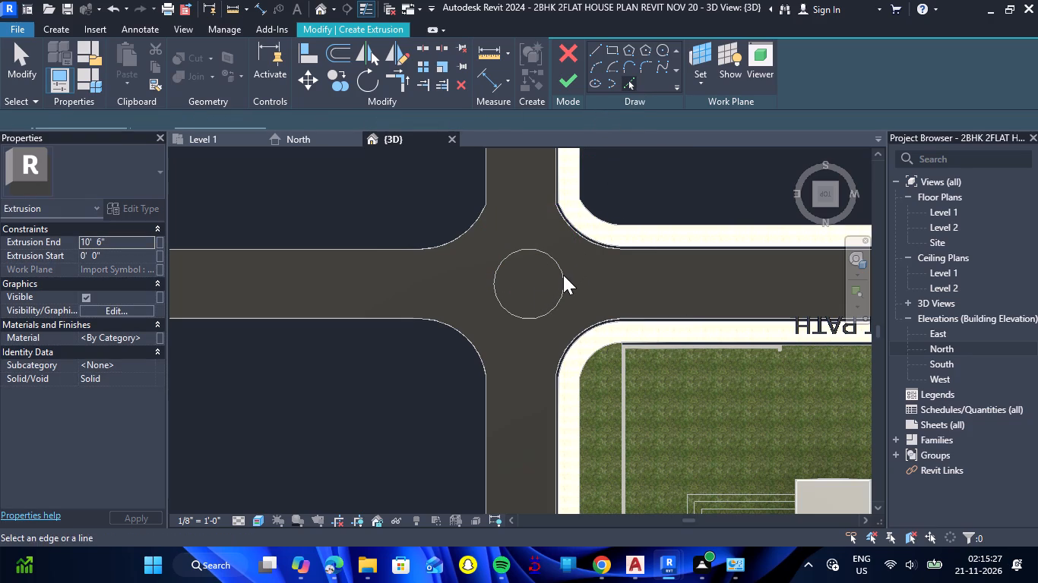
click(563, 275)
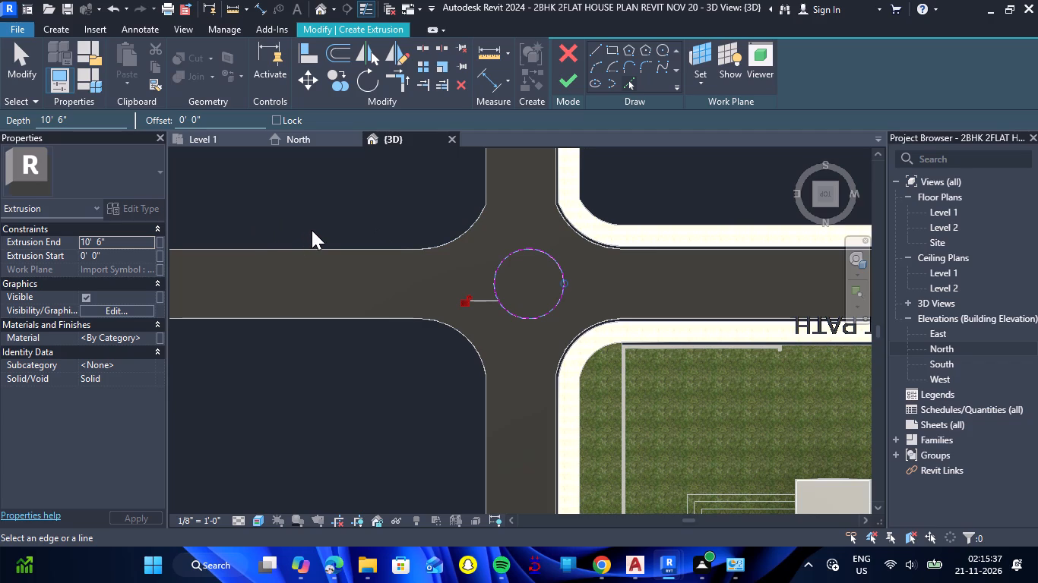
key(Escape)
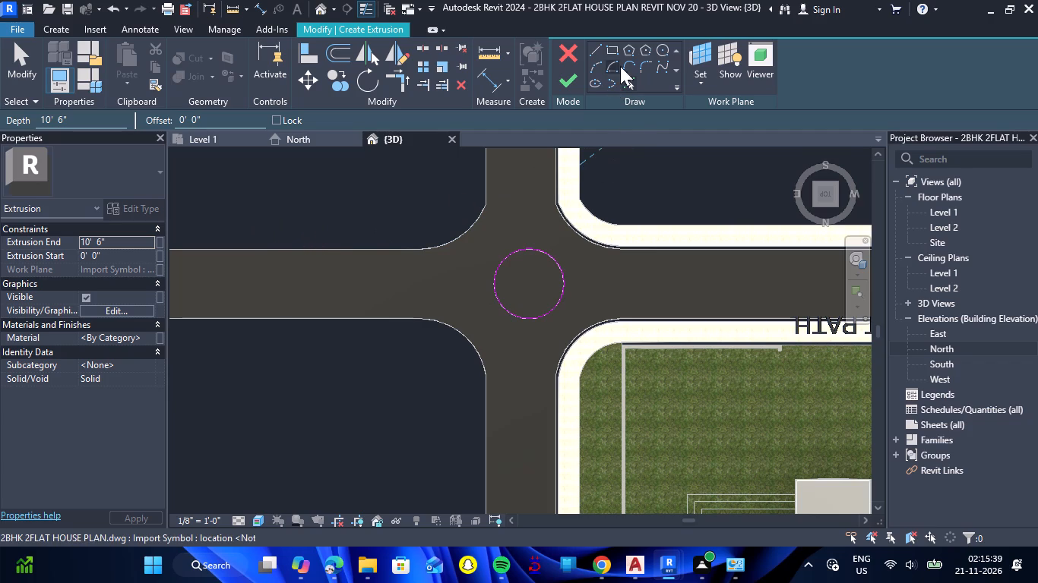
click(657, 52)
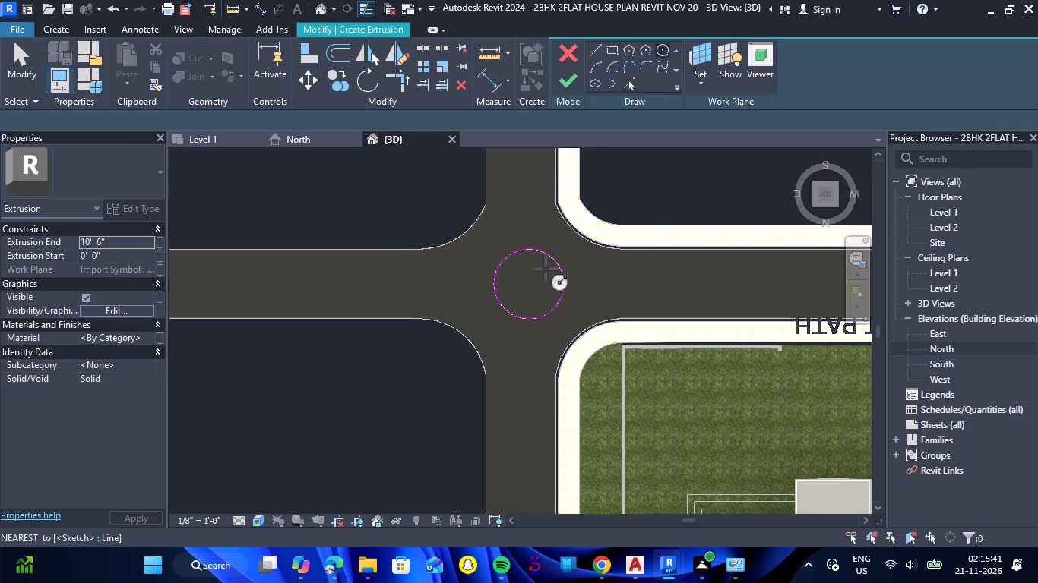
click(528, 284)
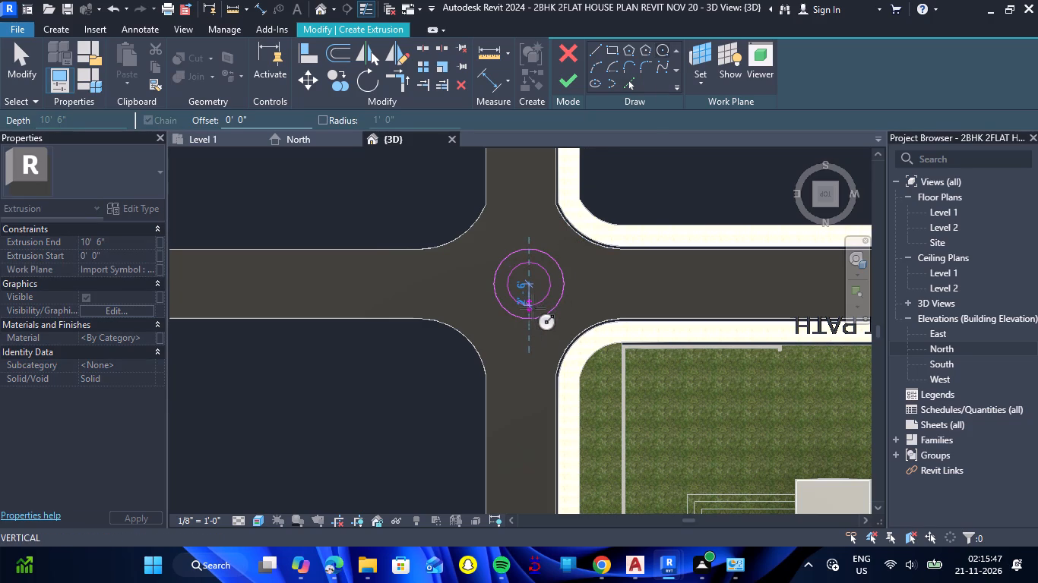
click(532, 308)
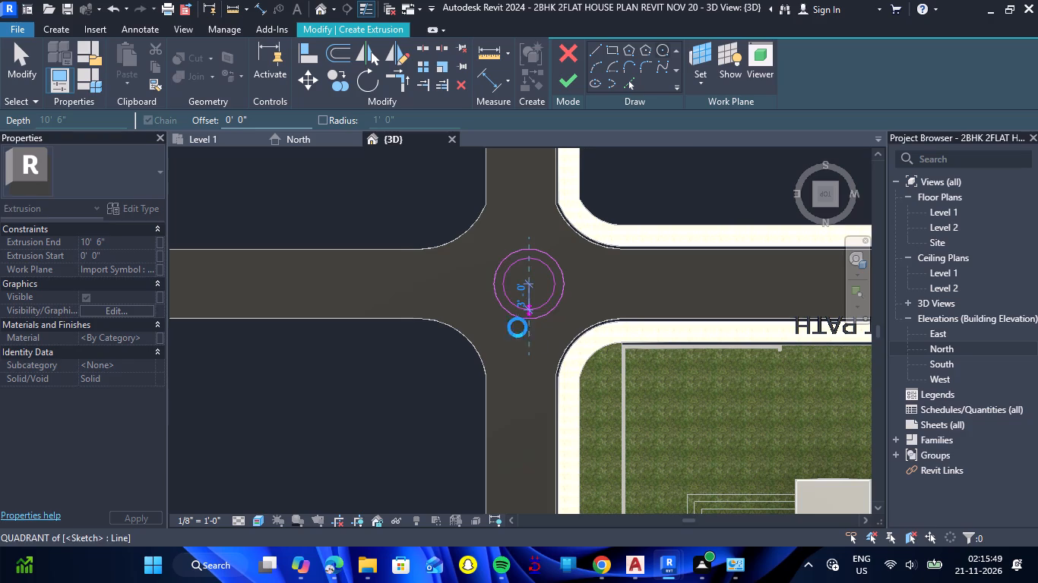
Set the roundabout ring's extrusion end to 1' and finish the extrusion.
click(125, 244)
key(BackSpace)
key(1)
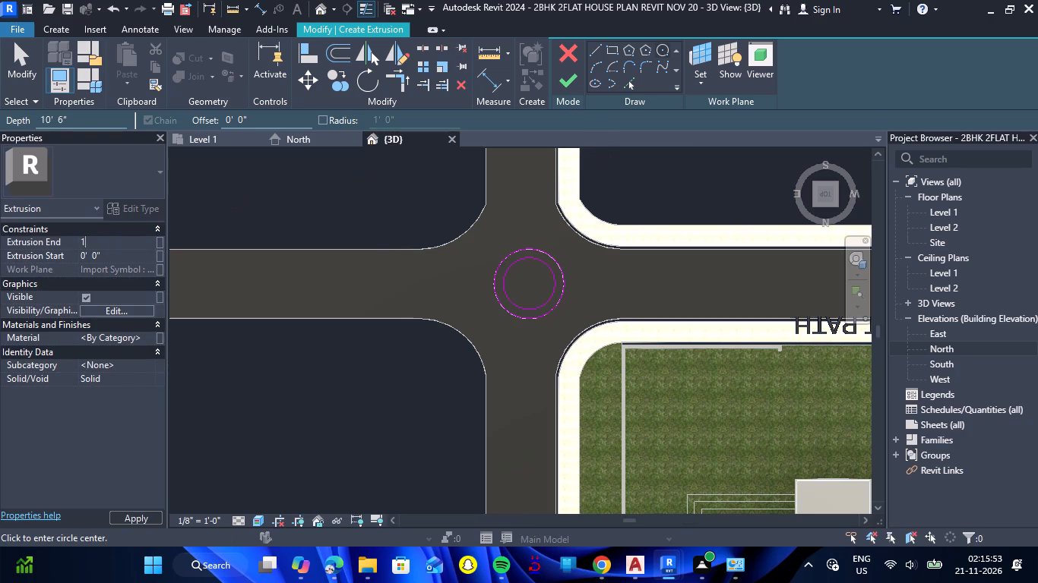
key(apostrophe)
key(Return)
click(571, 87)
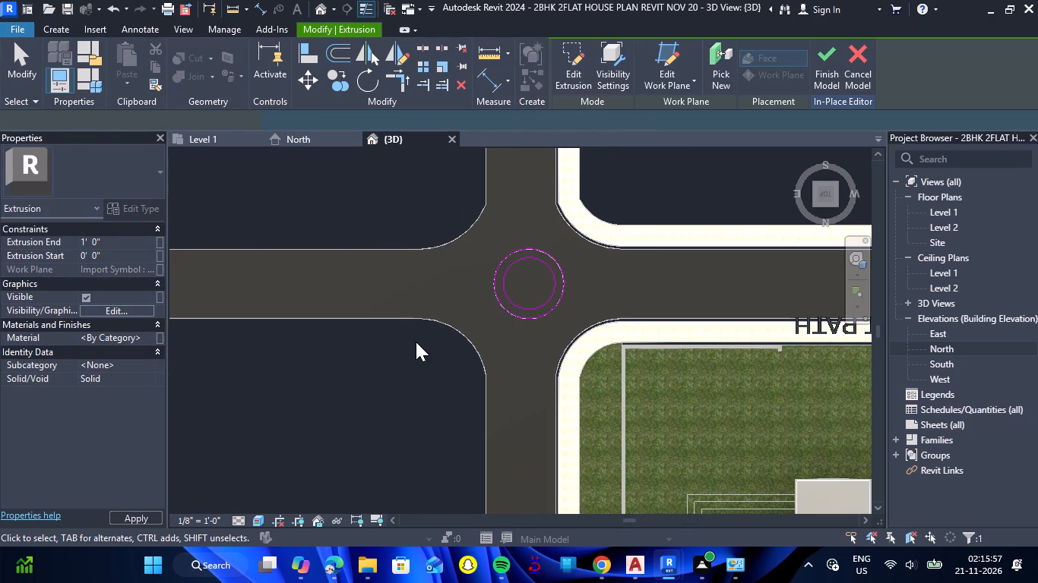
click(392, 394)
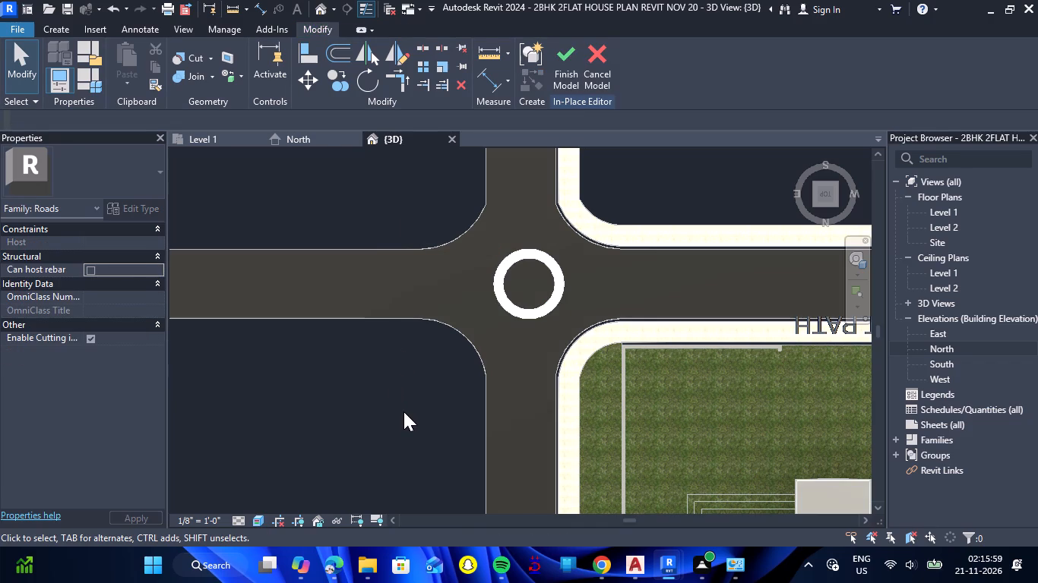
Edit the roundabout extrusion's sketch by deleting the inner circle, and finish it as a solid disc.
shift+right_drag(403, 411, 489, 158)
shift+drag(403, 411, 488, 158)
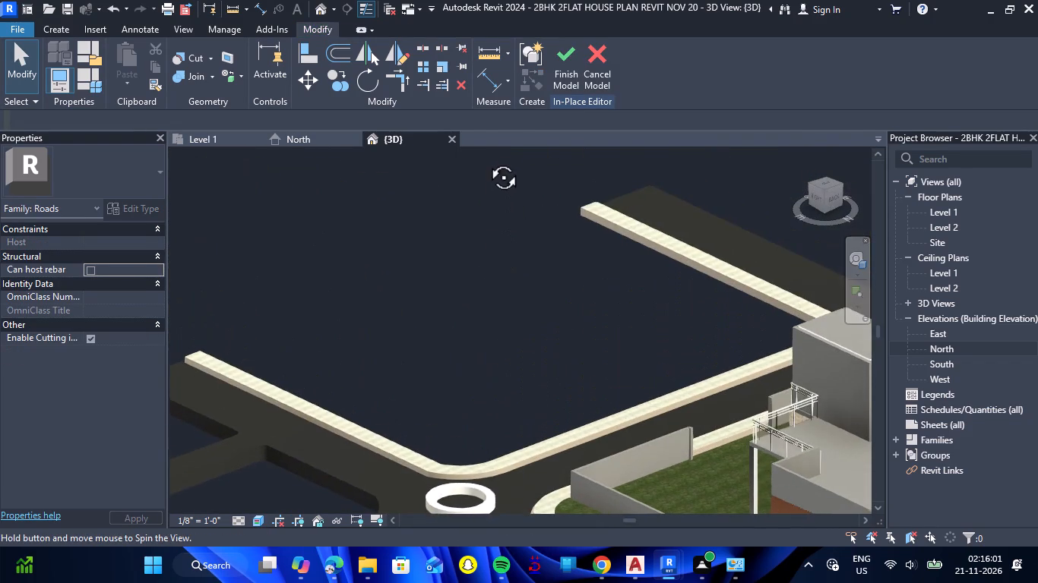
scroll(463, 242, down, 2)
scroll(454, 430, up, 6)
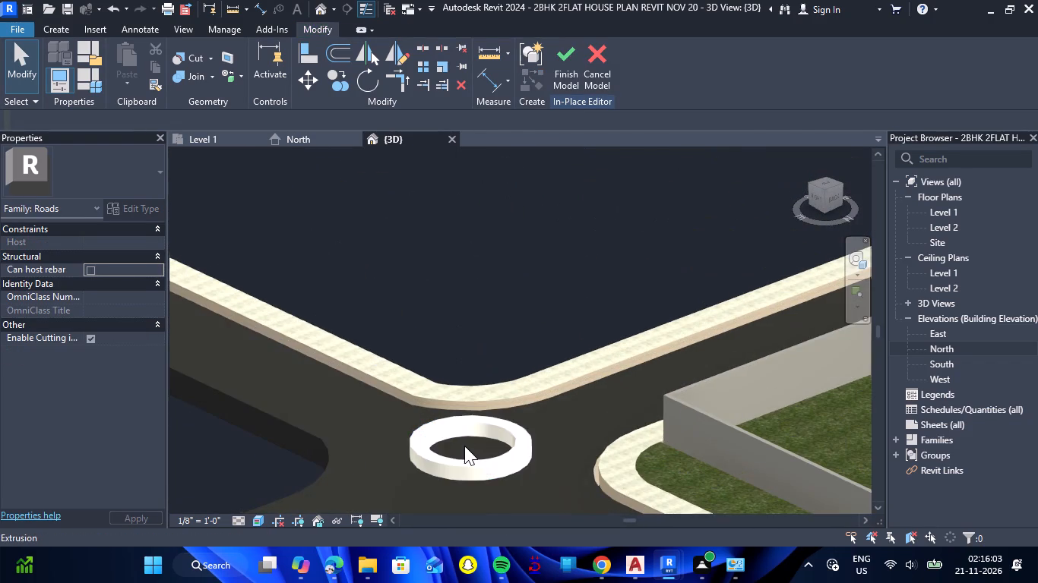
scroll(464, 446, up, 4)
double_click(455, 468)
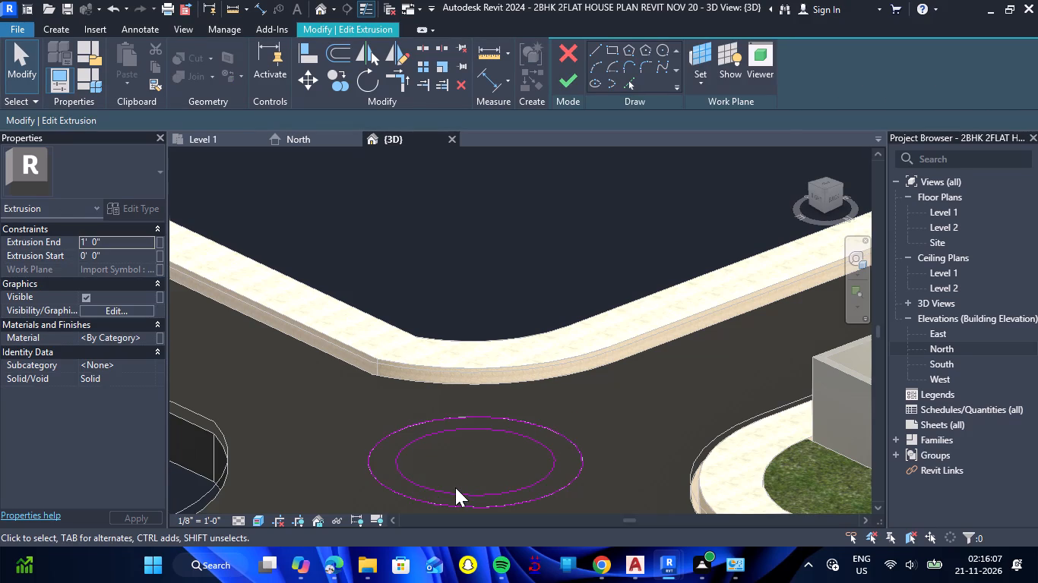
click(455, 487)
click(460, 491)
key(Delete)
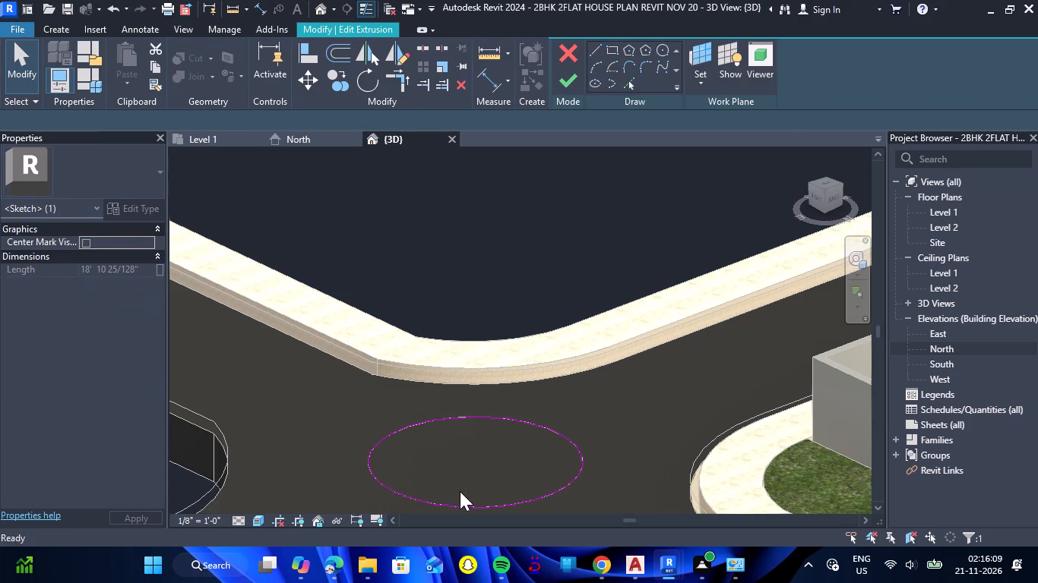
click(571, 87)
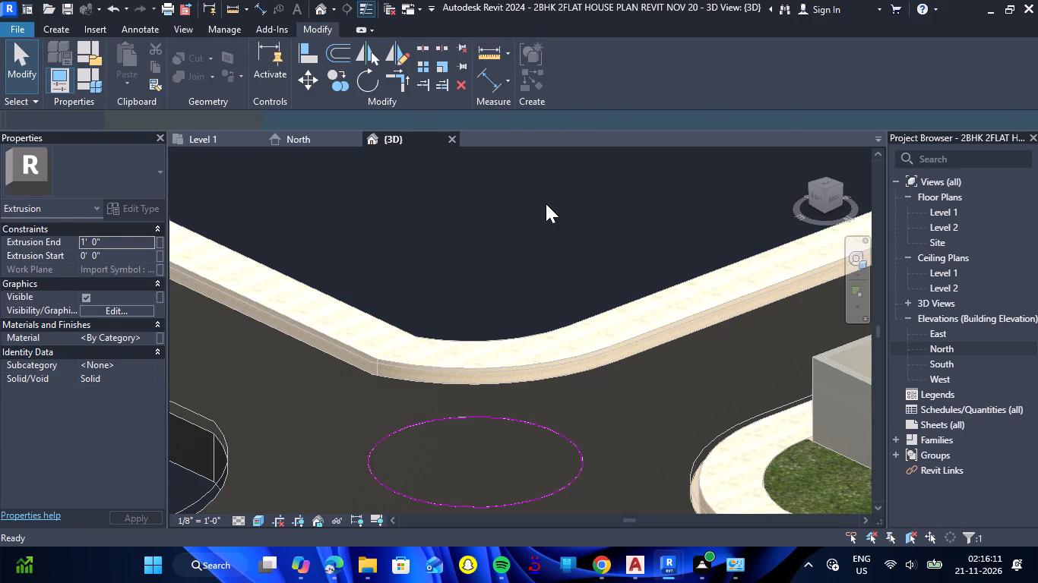
click(486, 256)
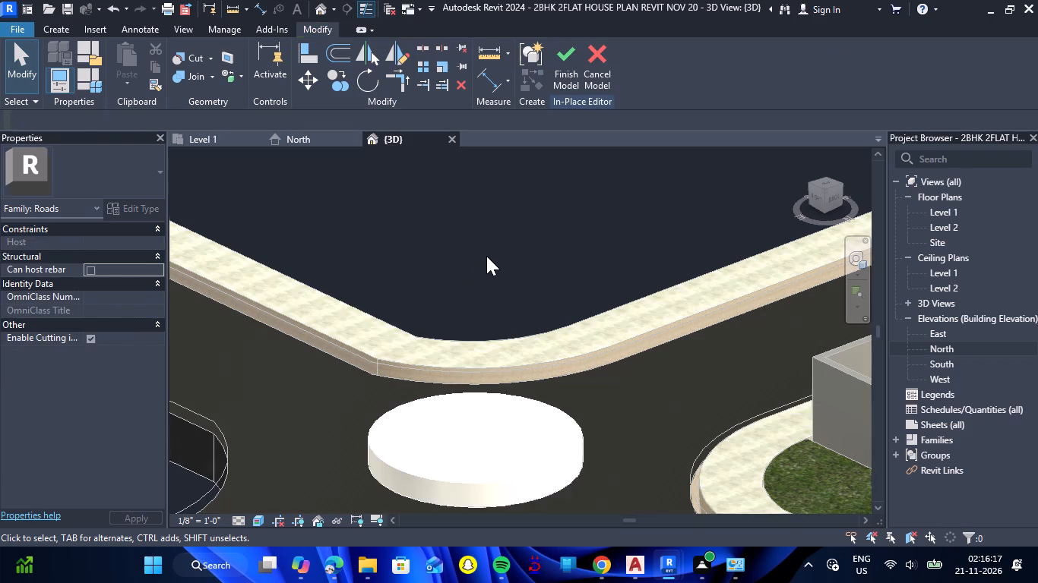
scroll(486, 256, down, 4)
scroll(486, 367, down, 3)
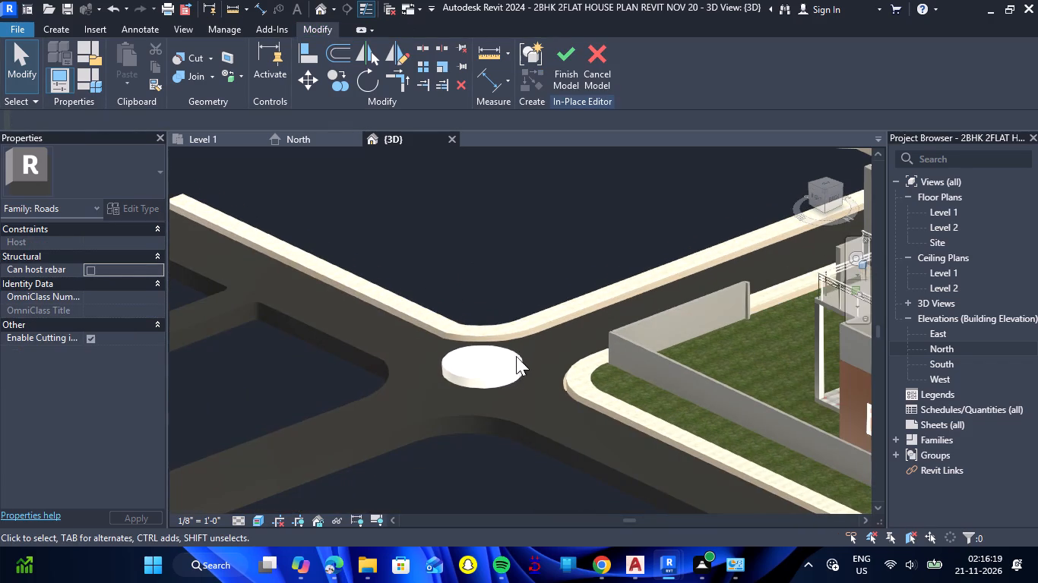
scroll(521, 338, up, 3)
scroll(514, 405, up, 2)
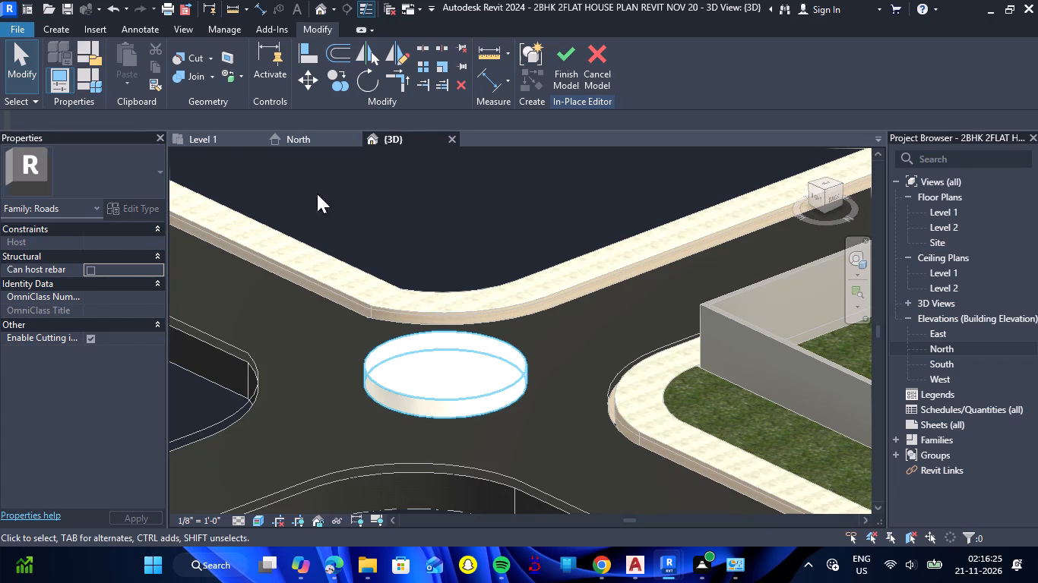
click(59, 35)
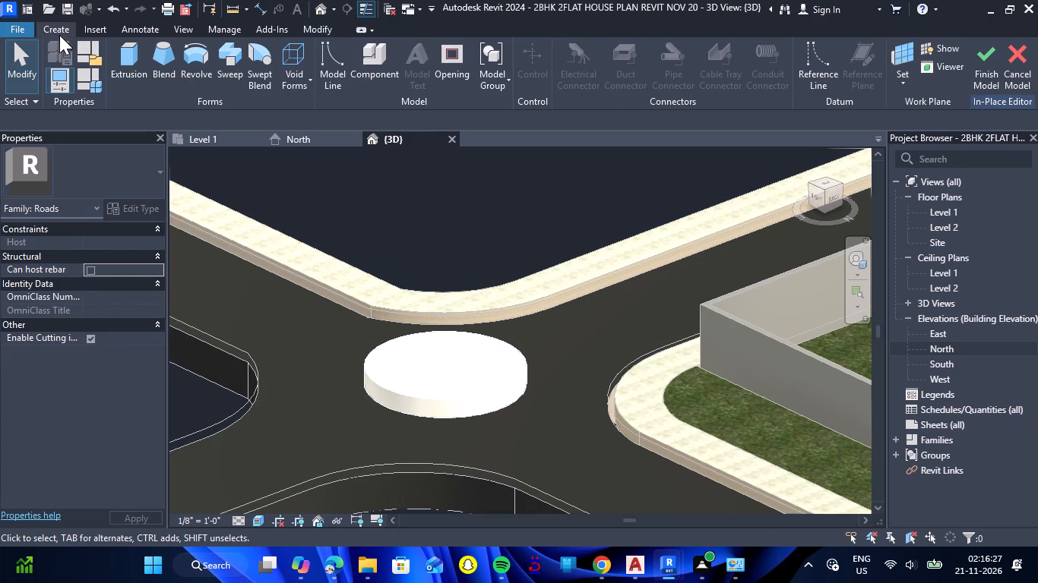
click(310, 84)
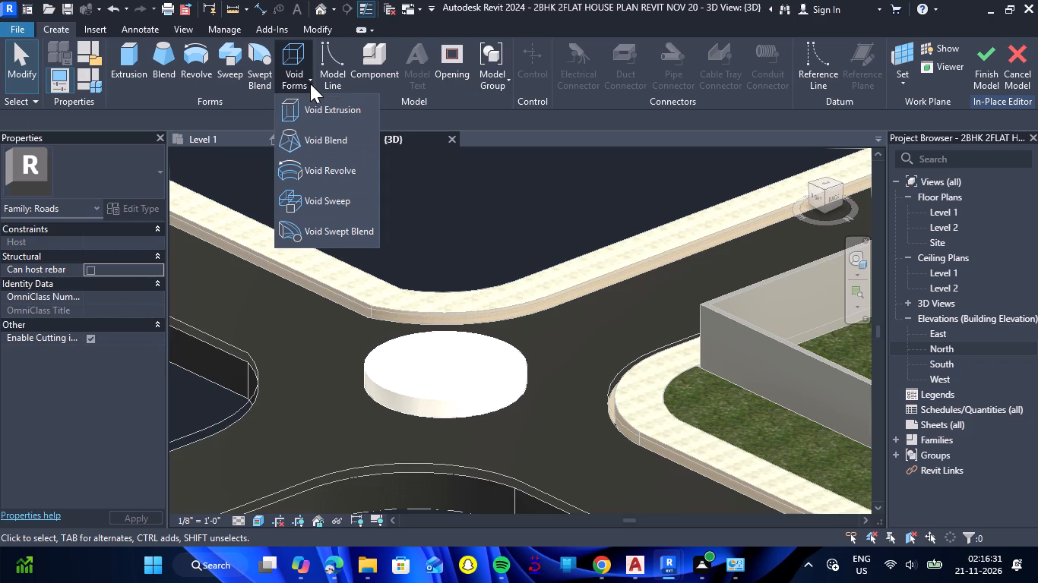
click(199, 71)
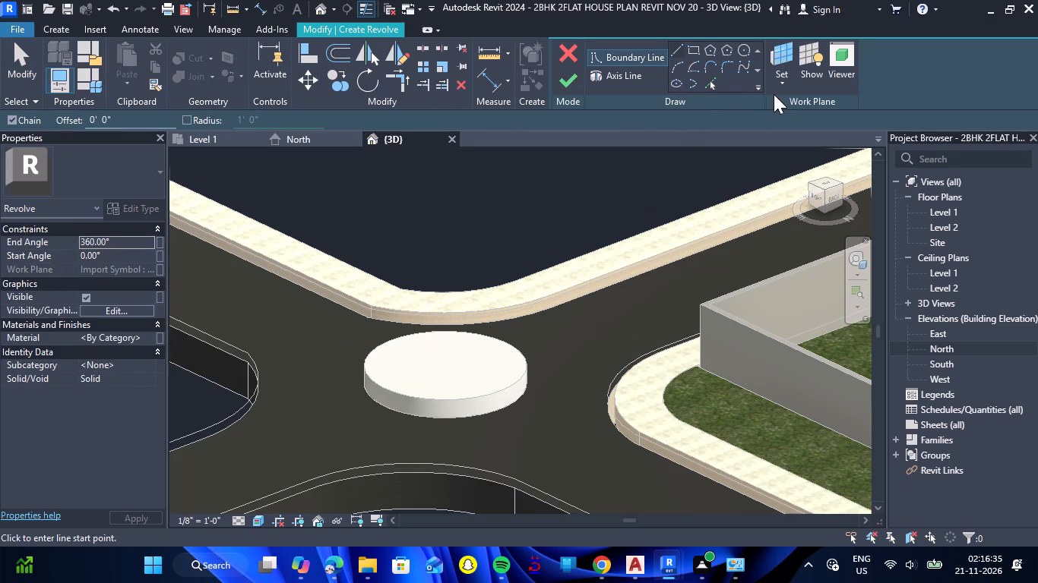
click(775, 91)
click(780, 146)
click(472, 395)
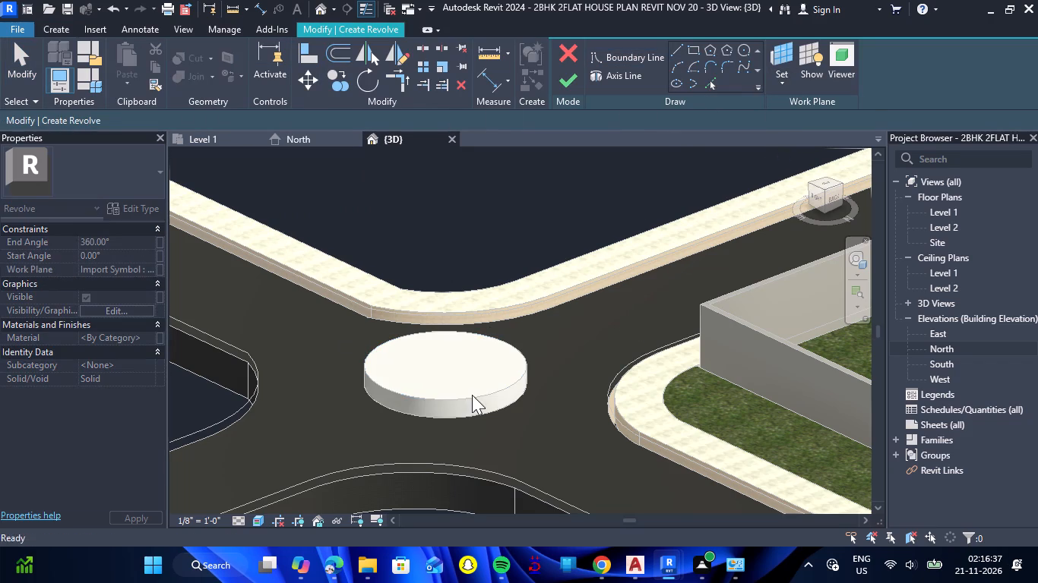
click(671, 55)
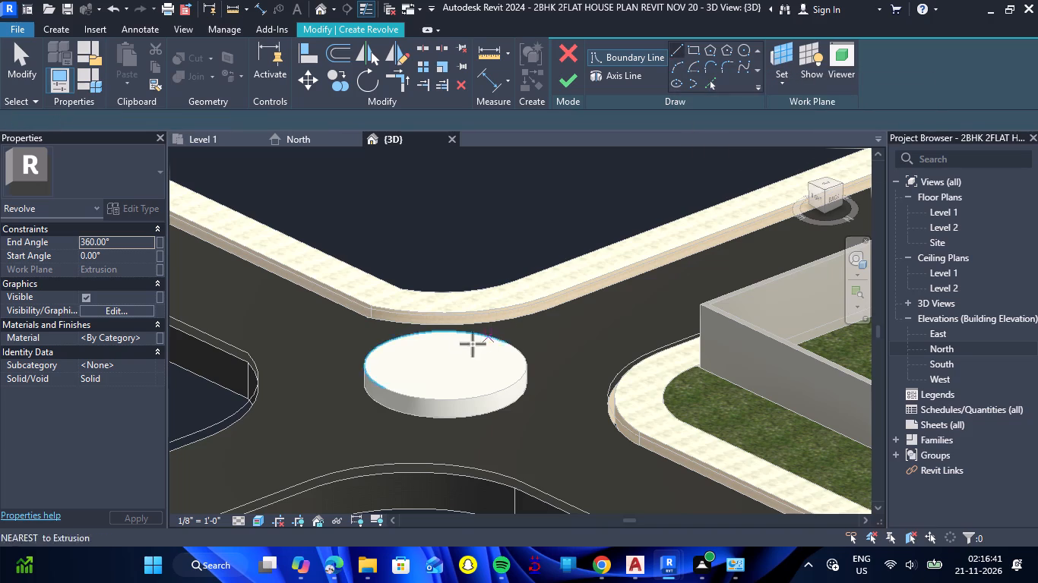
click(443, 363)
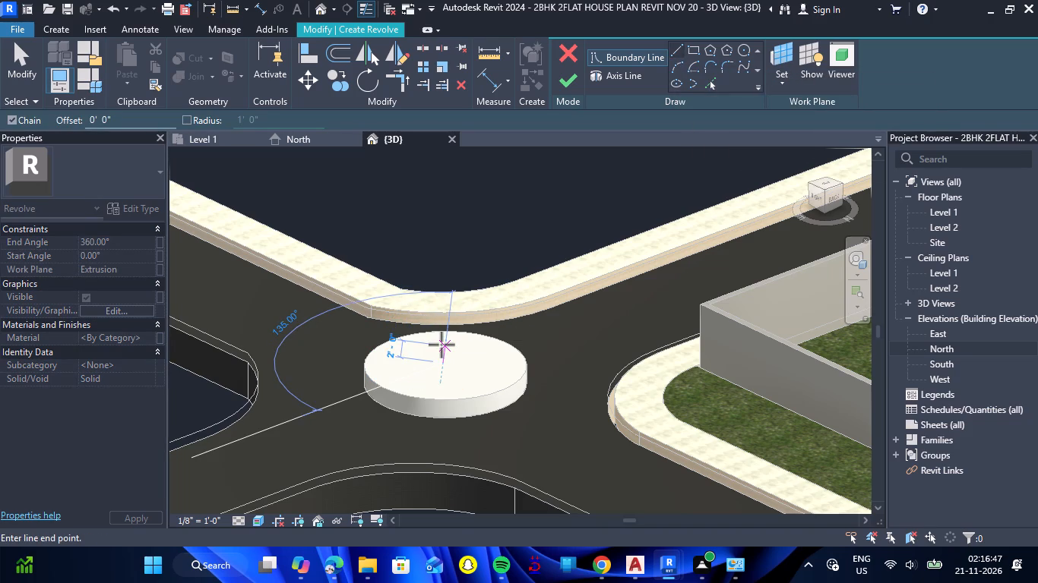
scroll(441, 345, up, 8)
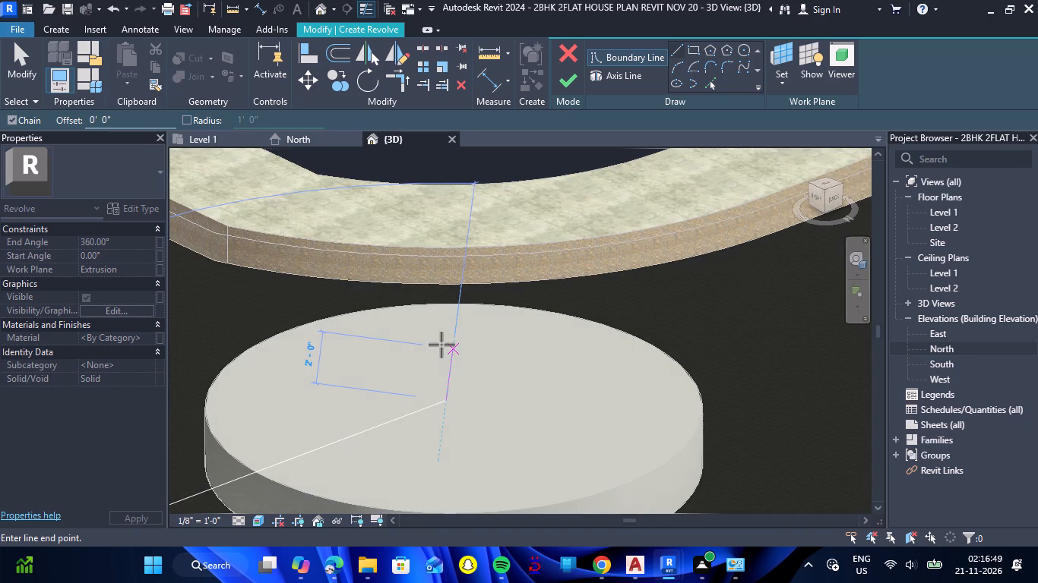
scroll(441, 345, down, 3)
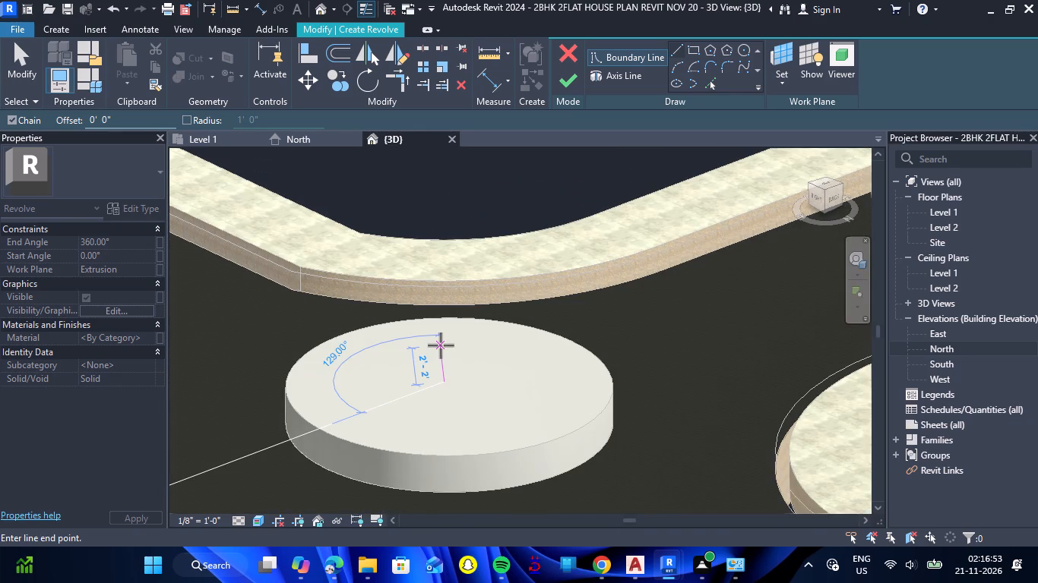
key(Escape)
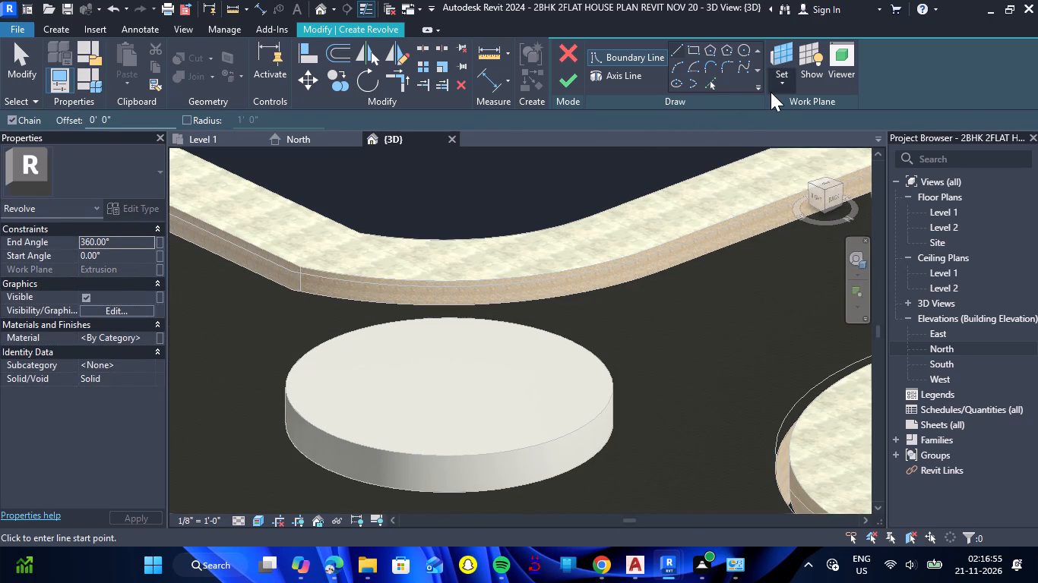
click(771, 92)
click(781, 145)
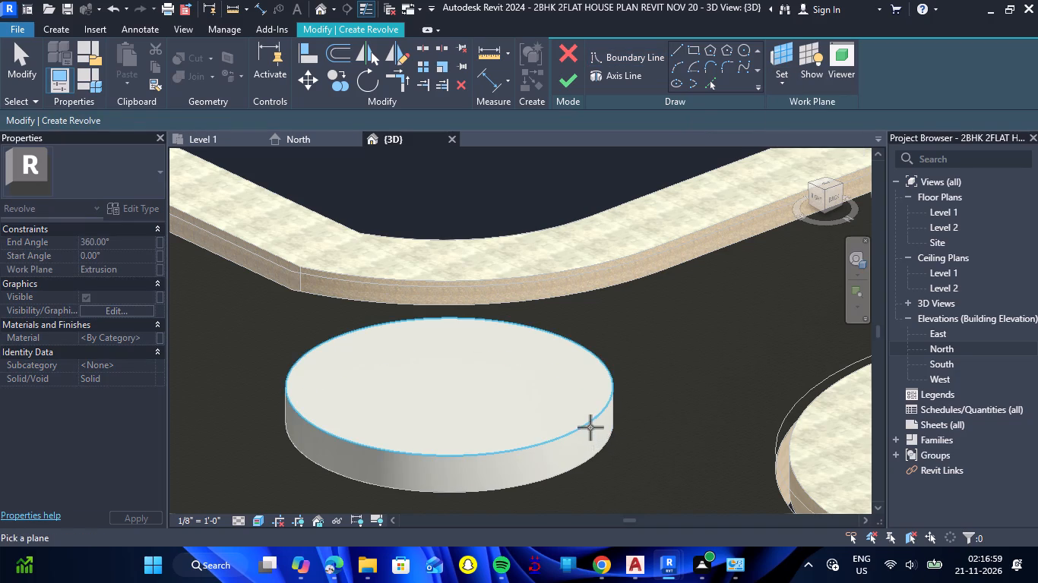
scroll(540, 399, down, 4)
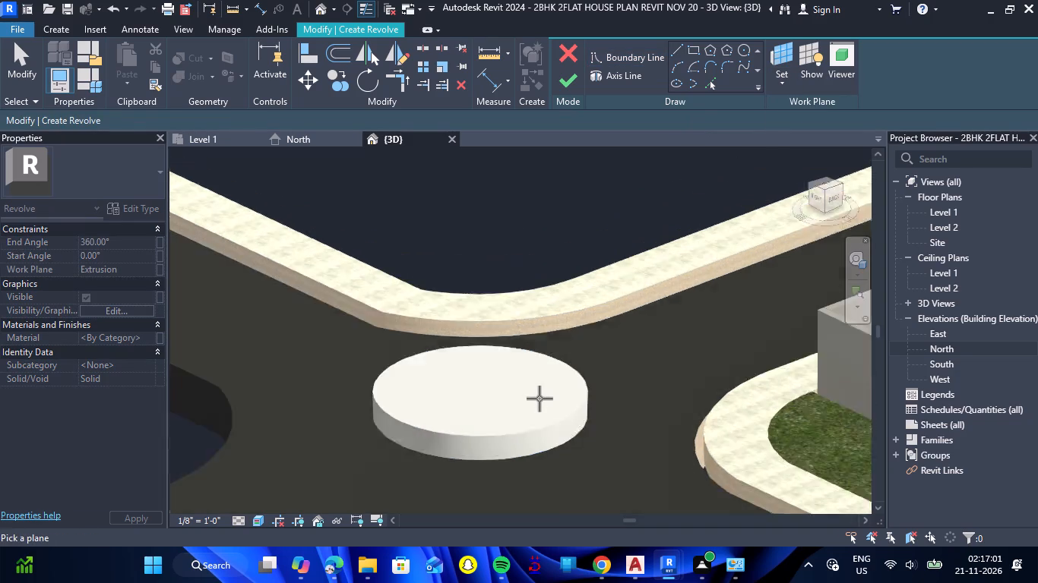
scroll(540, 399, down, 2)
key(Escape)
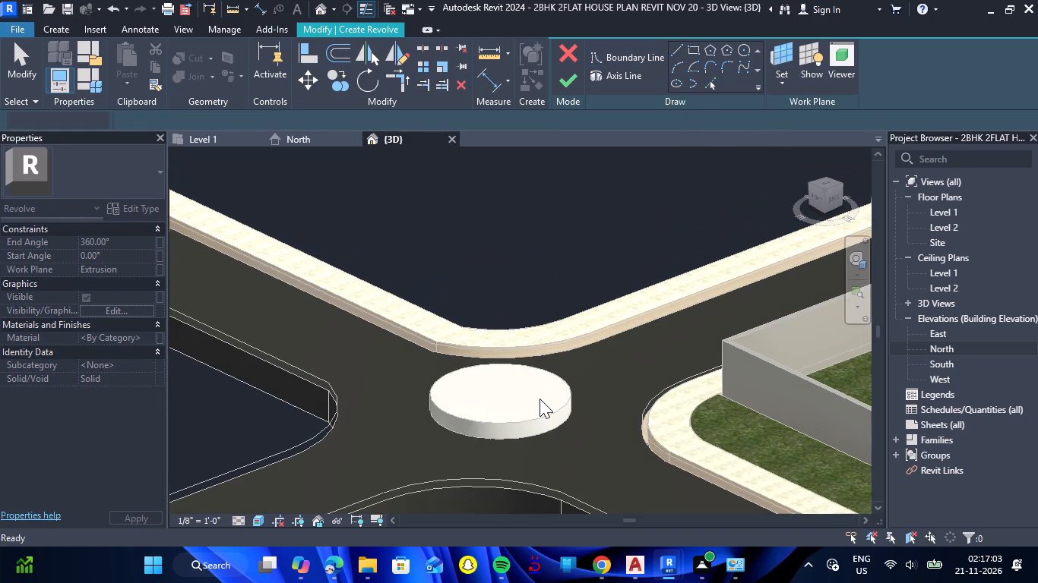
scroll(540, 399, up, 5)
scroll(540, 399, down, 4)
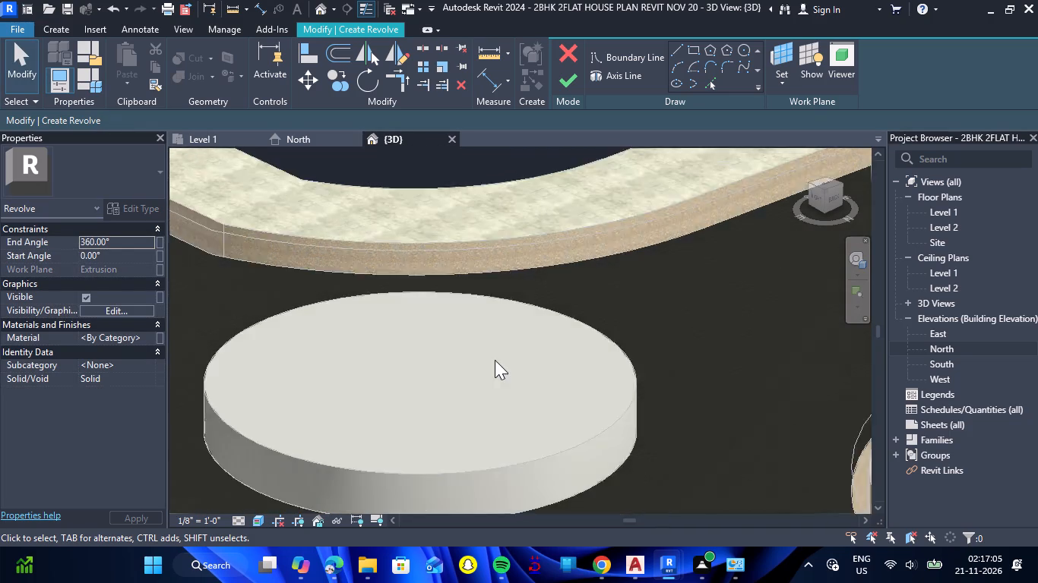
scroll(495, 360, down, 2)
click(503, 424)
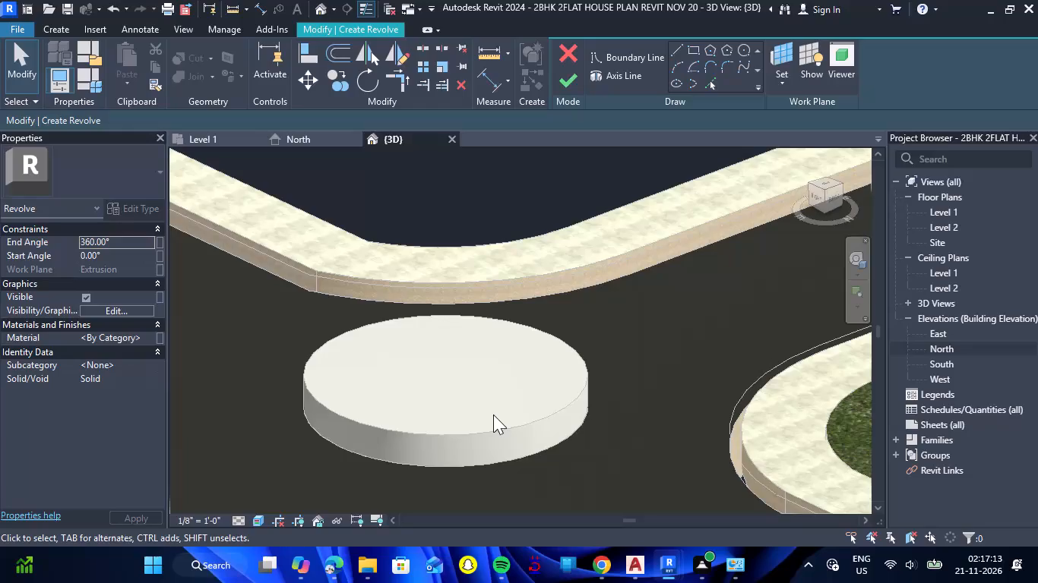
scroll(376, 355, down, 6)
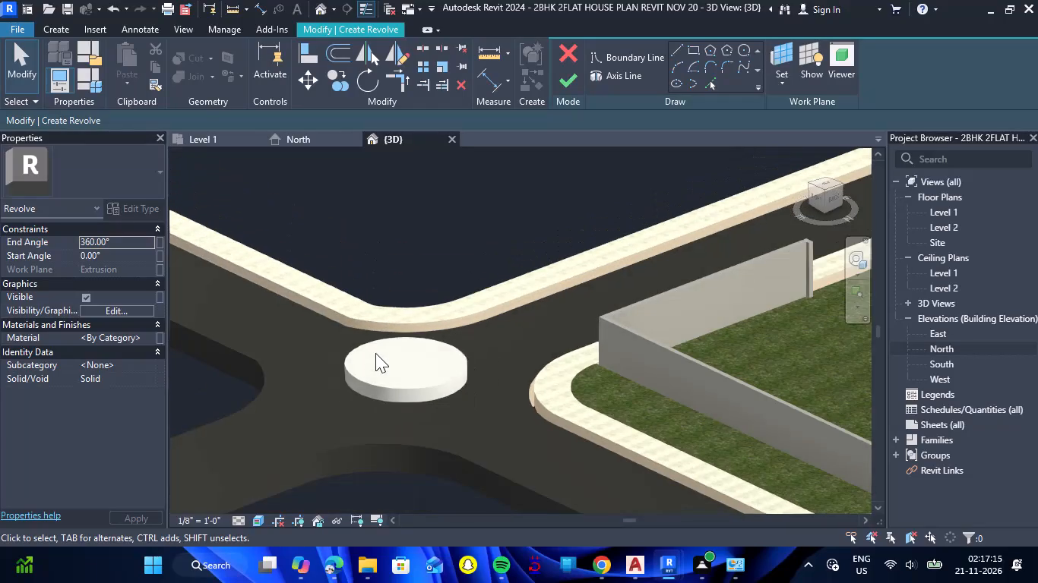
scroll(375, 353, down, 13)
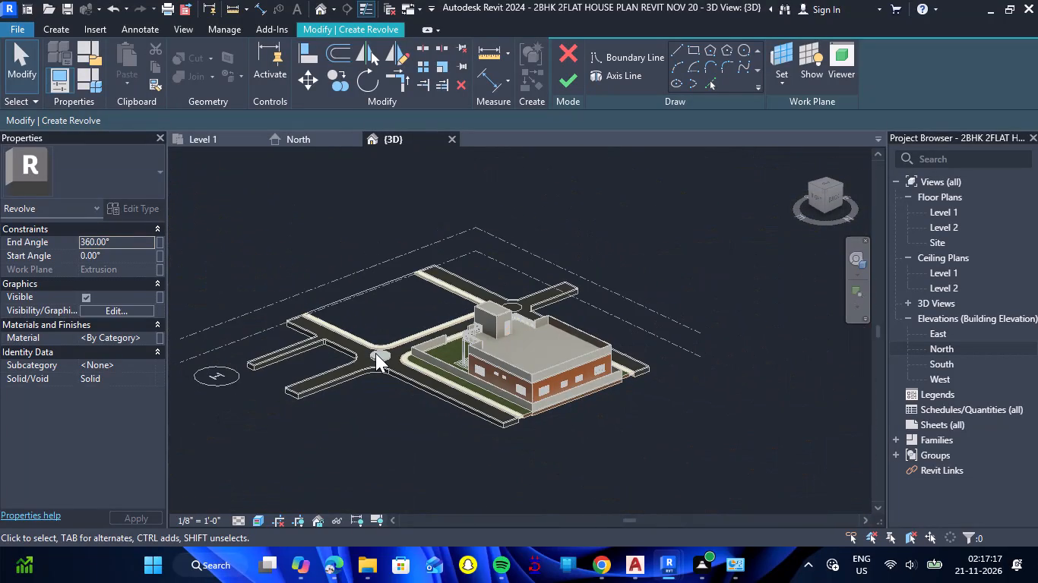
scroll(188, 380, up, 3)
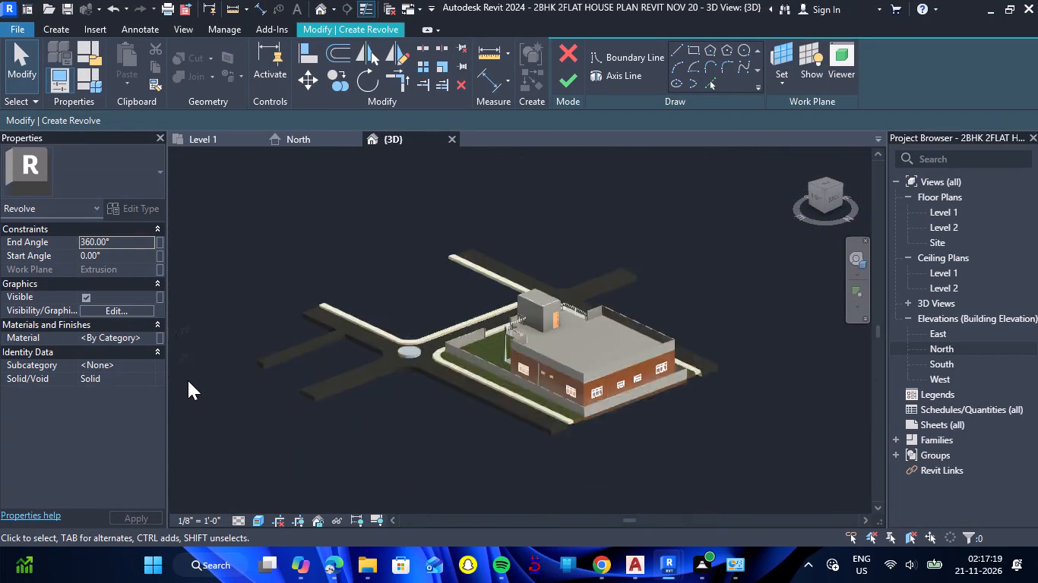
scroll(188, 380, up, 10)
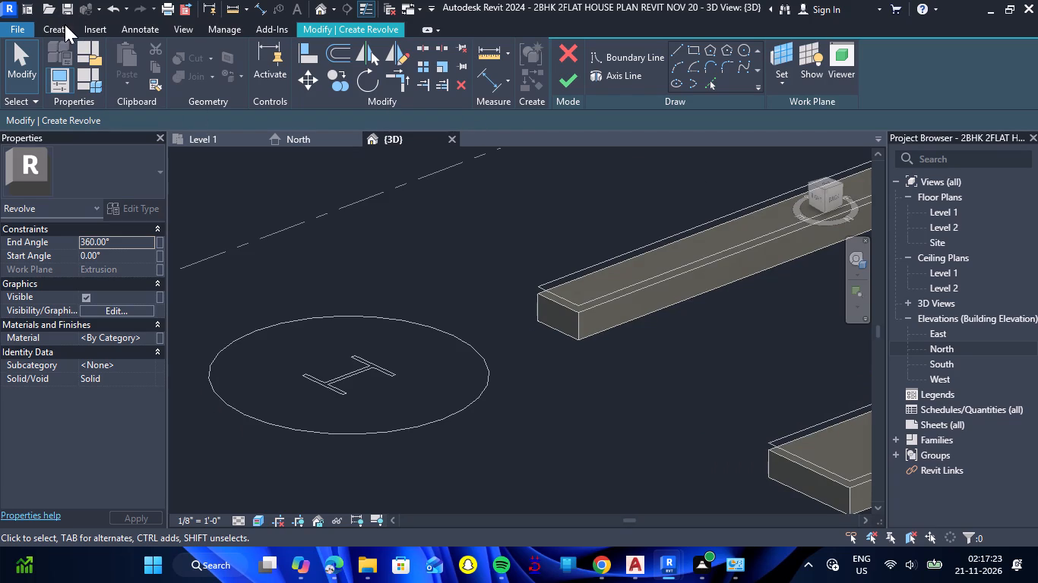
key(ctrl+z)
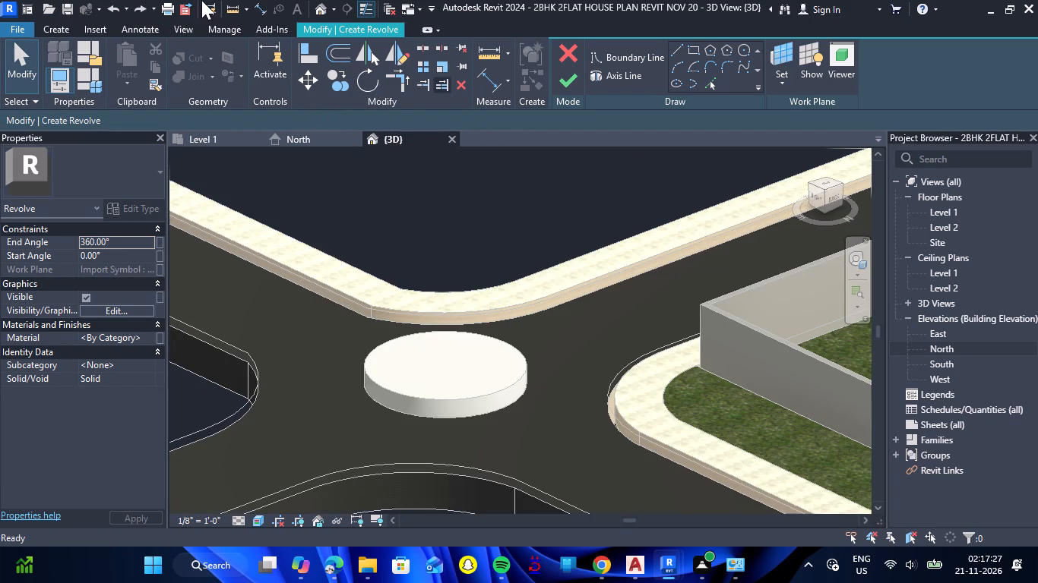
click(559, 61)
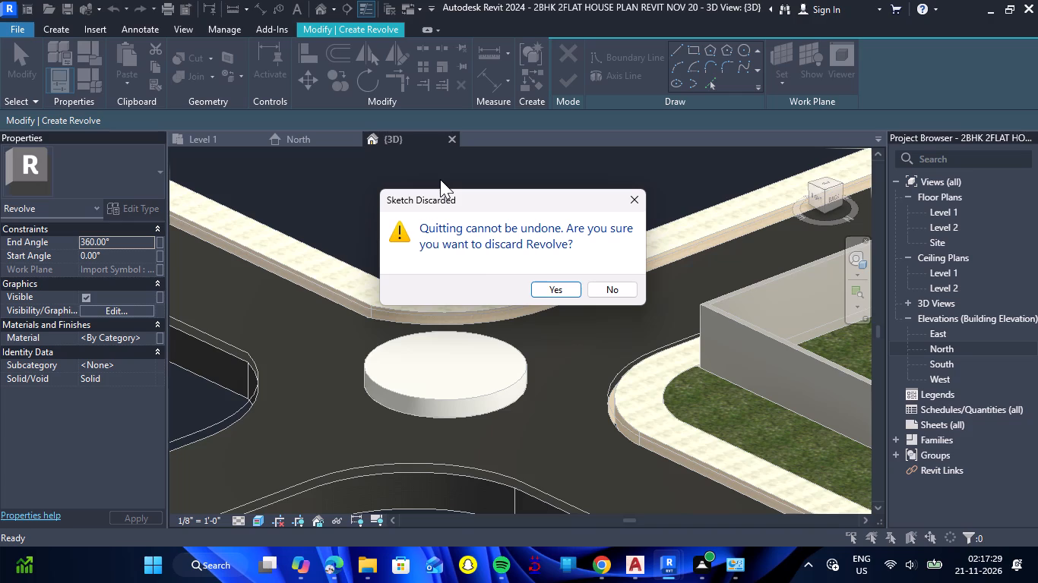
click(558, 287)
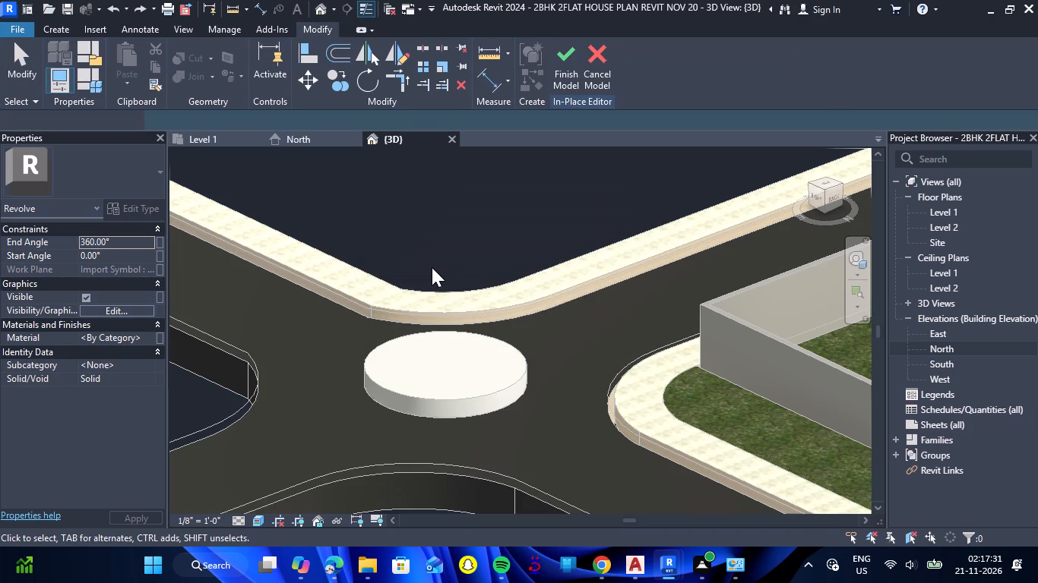
Start a new extrusion and trace the imported CAD letter H's crossbar, one full end bar and the long edges of the other.
click(54, 26)
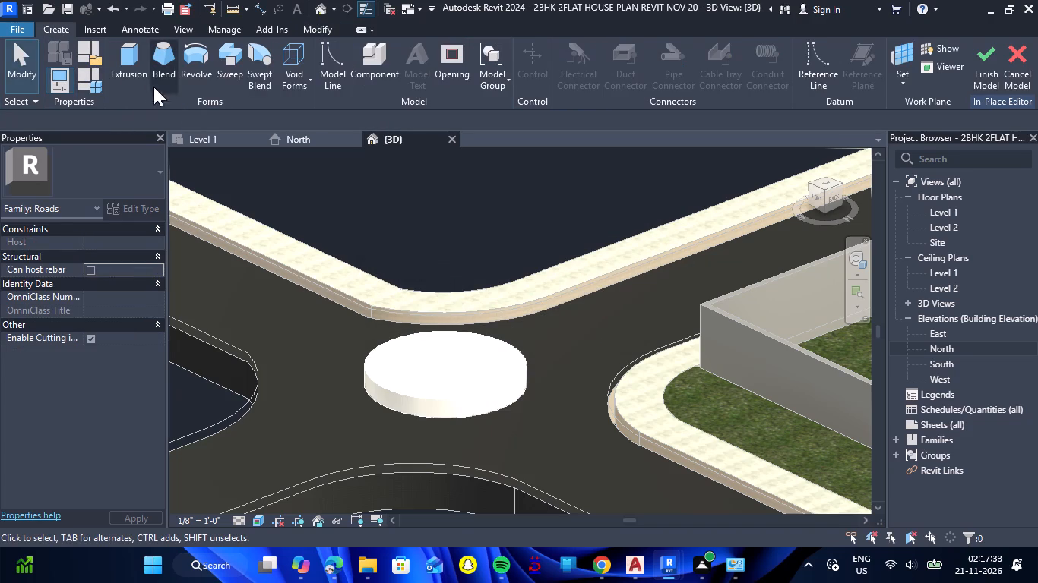
click(141, 75)
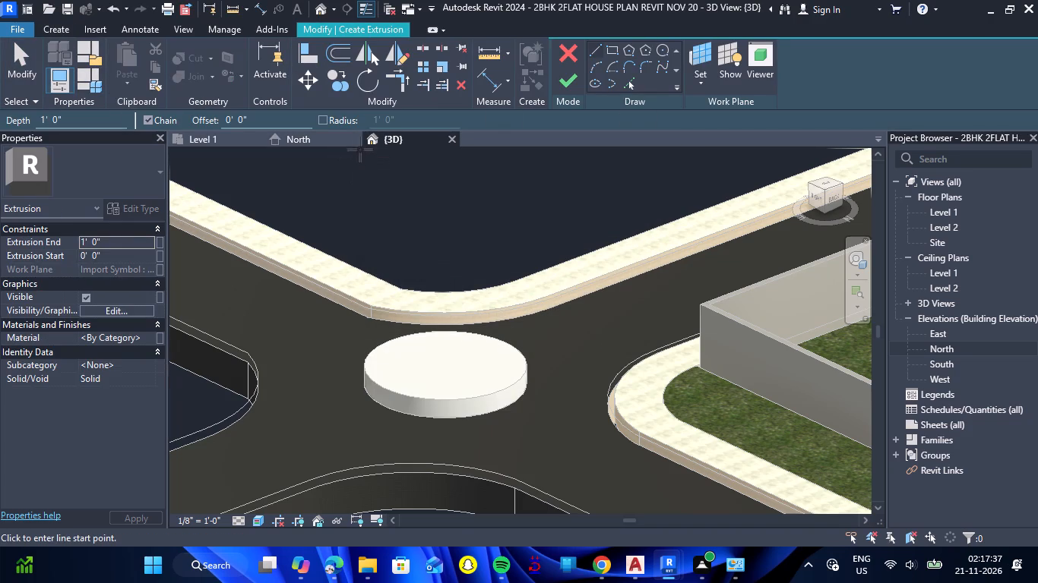
scroll(441, 191, down, 13)
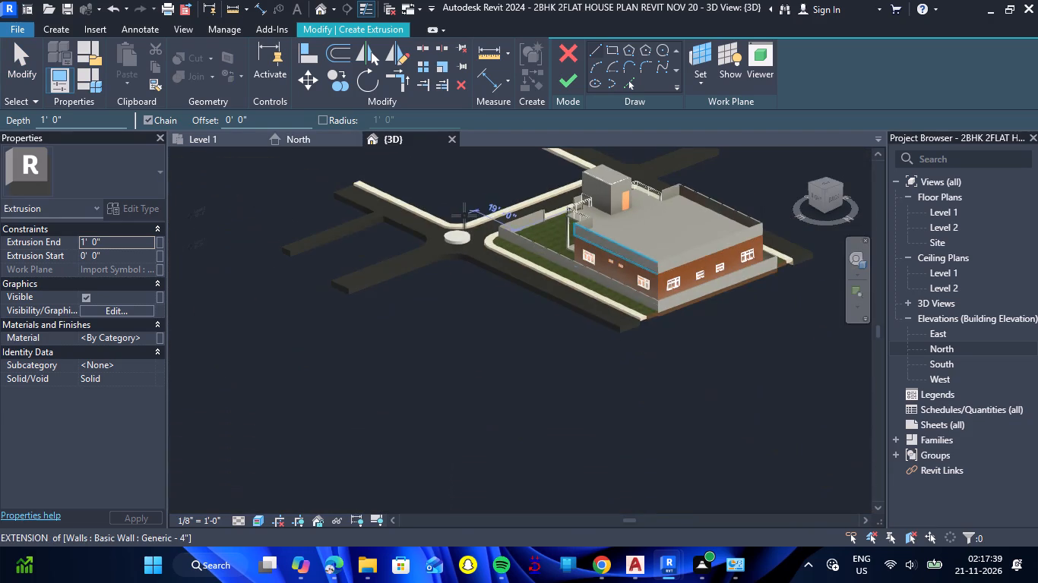
scroll(206, 256, up, 7)
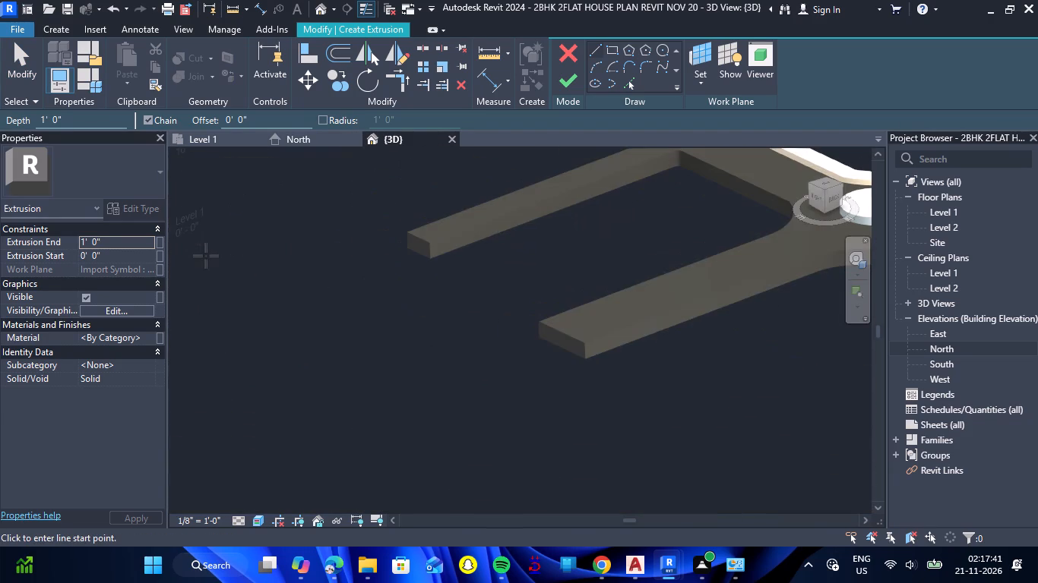
scroll(258, 275, up, 5)
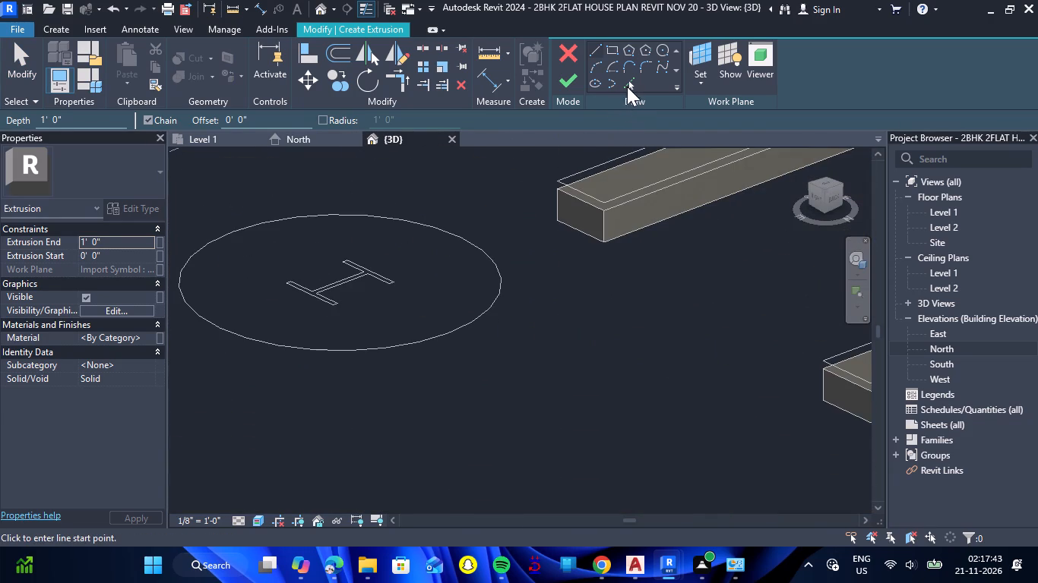
click(627, 86)
scroll(312, 298, up, 5)
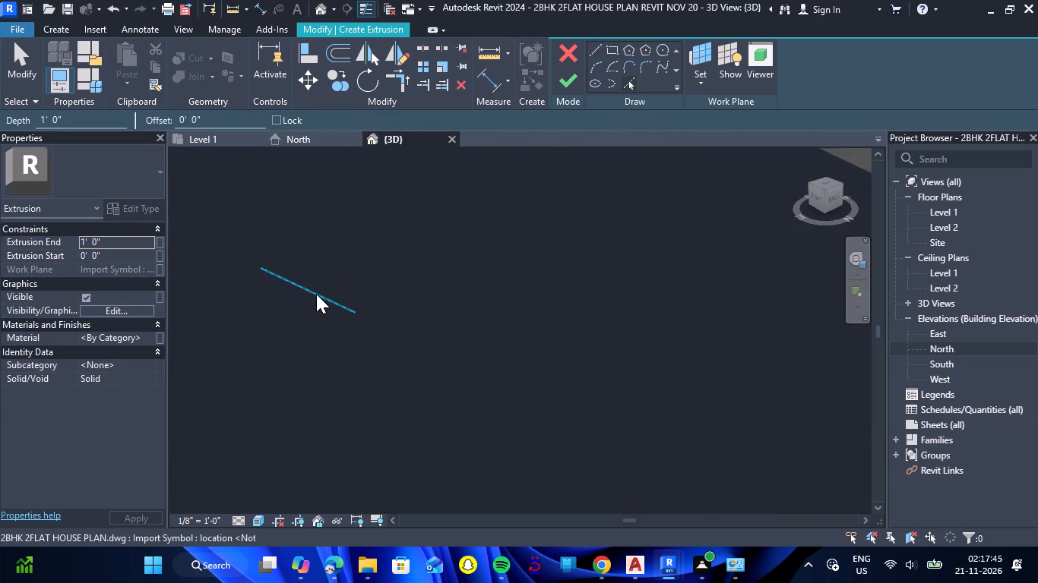
click(316, 294)
click(346, 299)
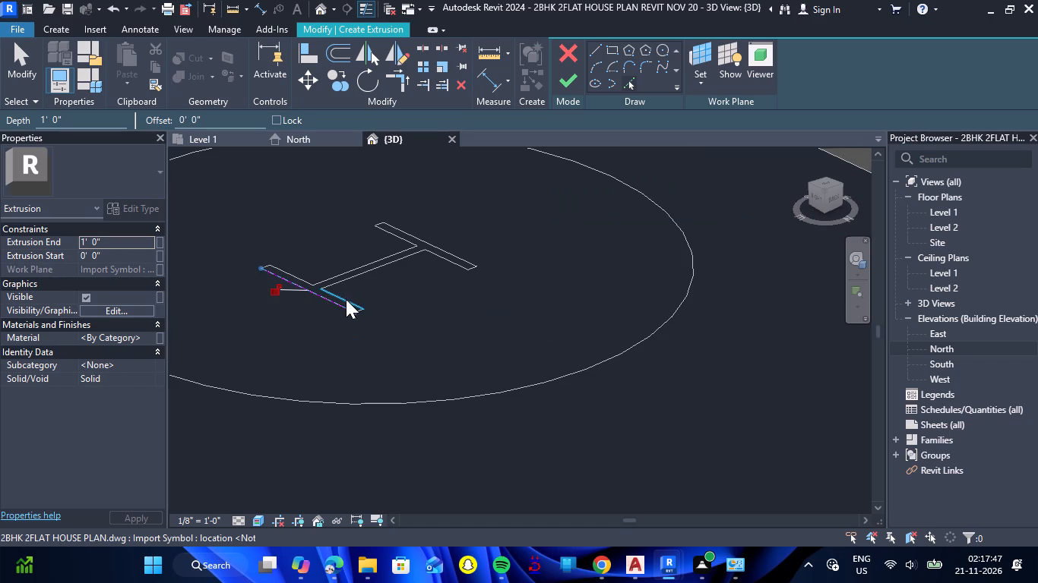
click(356, 276)
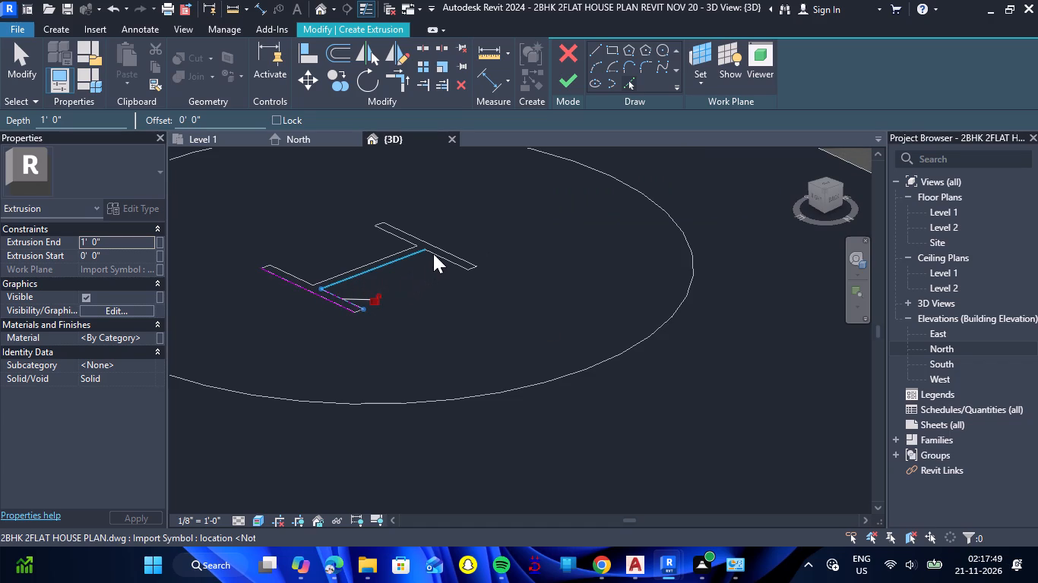
scroll(433, 252, up, 6)
click(442, 259)
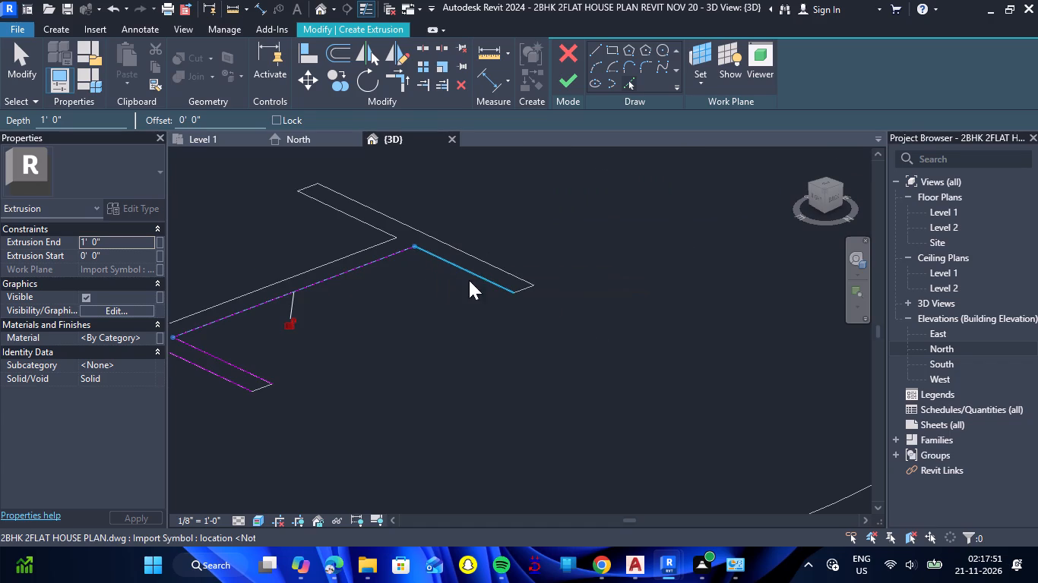
click(527, 287)
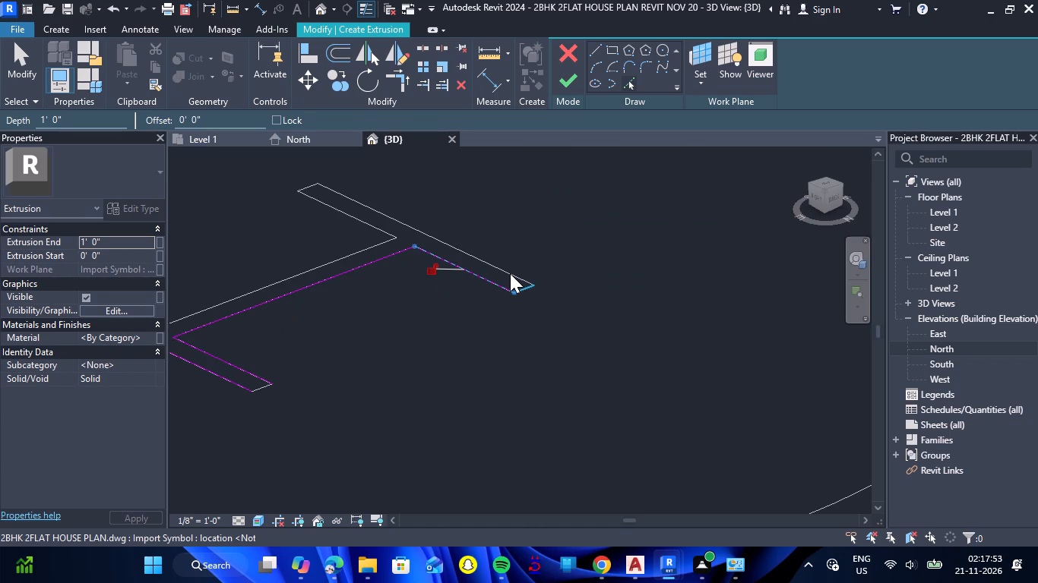
click(510, 273)
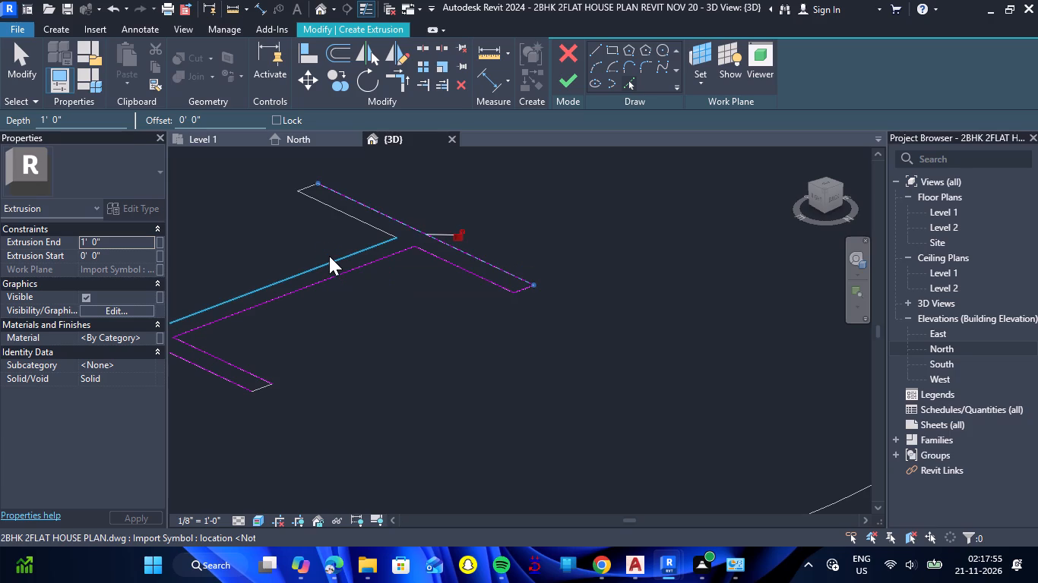
click(332, 260)
click(338, 215)
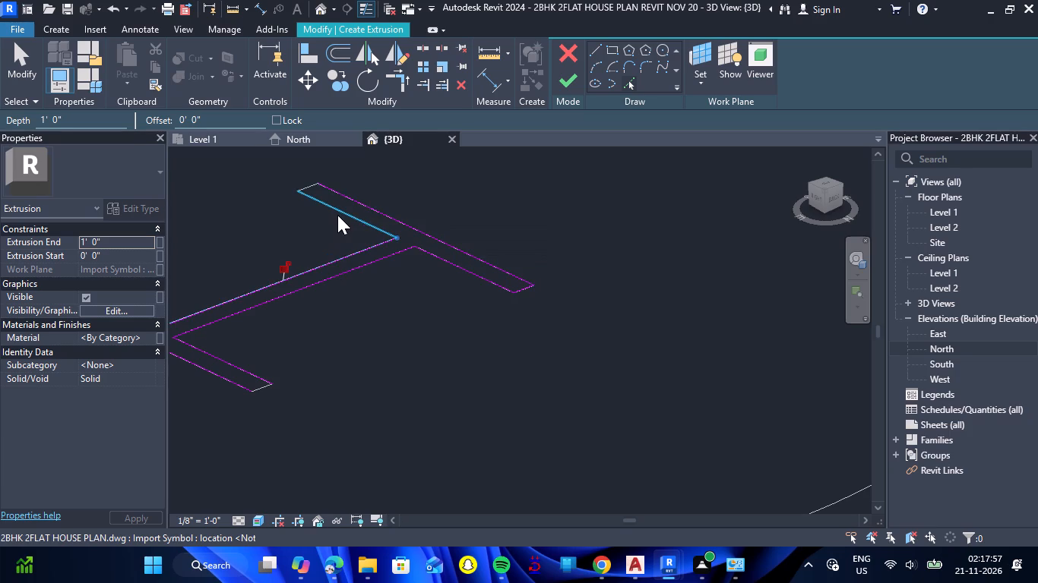
scroll(304, 177, up, 8)
click(317, 207)
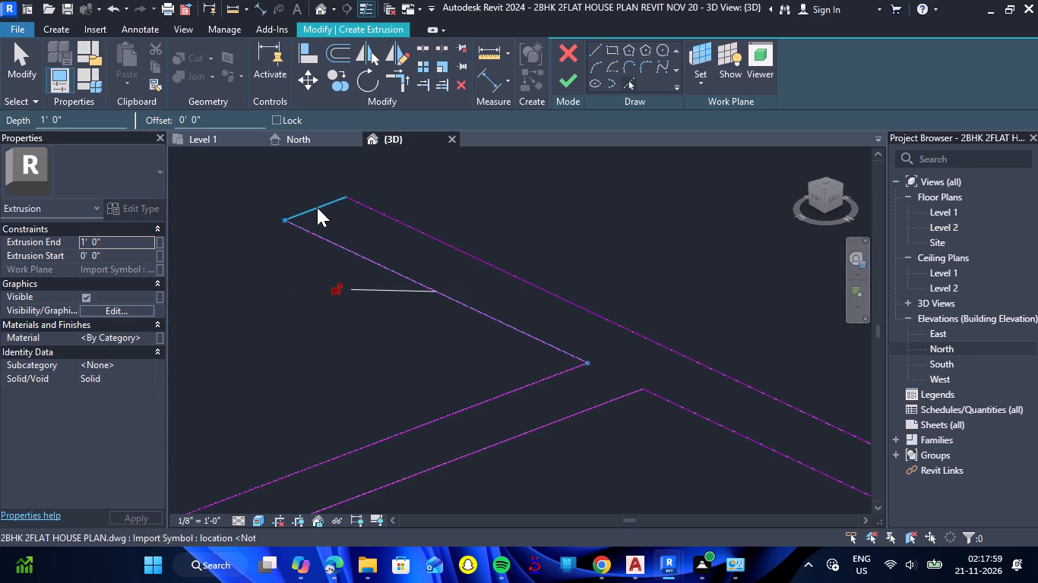
Close the H outline by tracing the remaining CAD edges of its other end bar, and finish it as a 1' extrusion.
scroll(338, 237, down, 11)
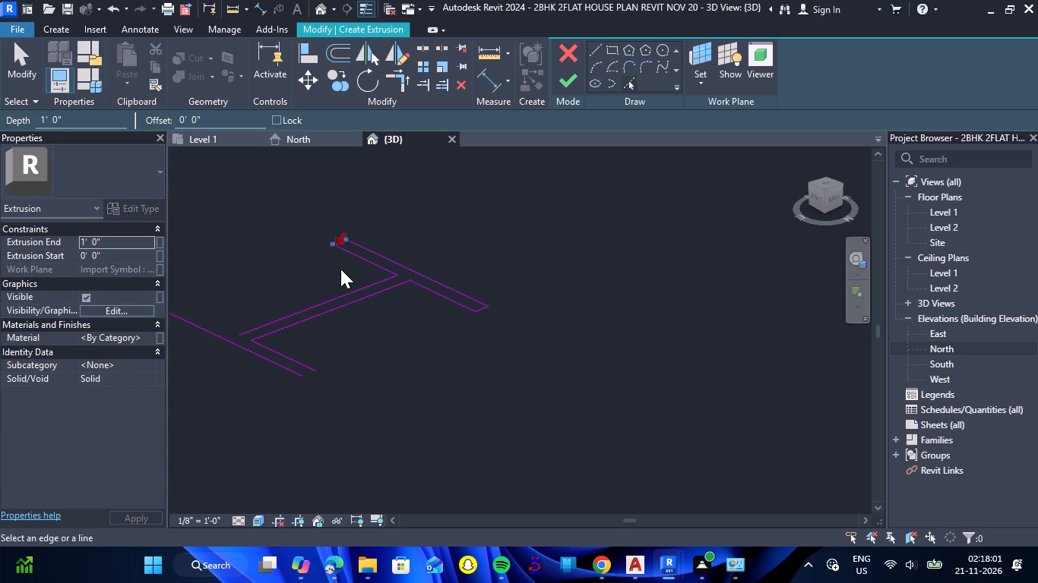
scroll(340, 269, down, 2)
scroll(202, 280, up, 4)
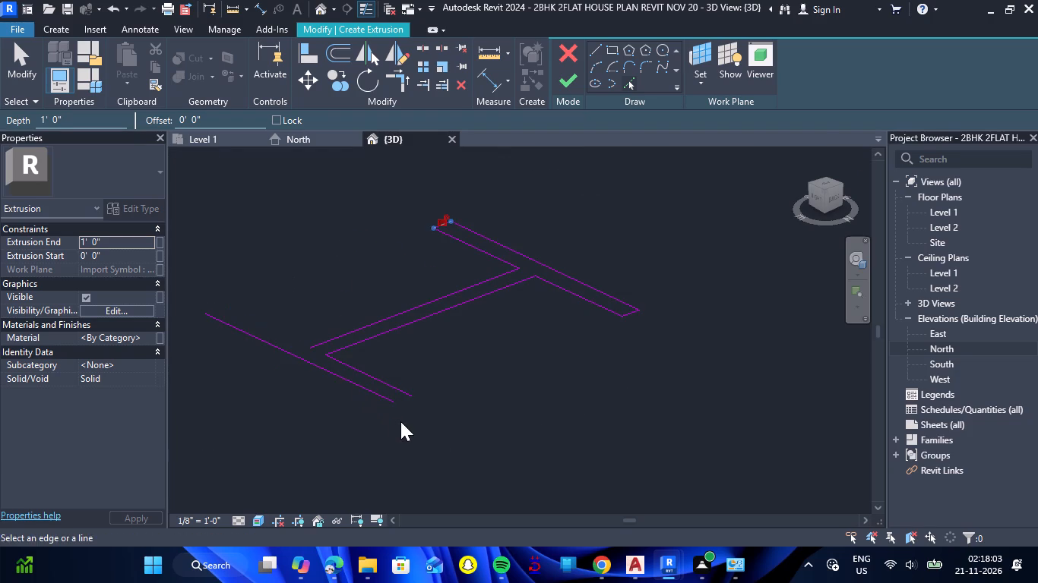
click(401, 401)
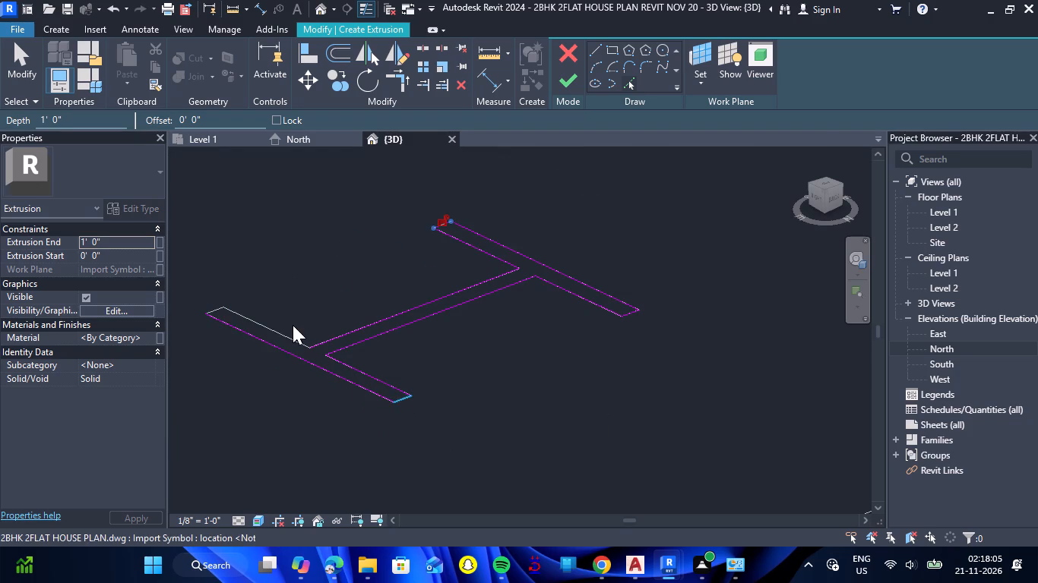
click(287, 333)
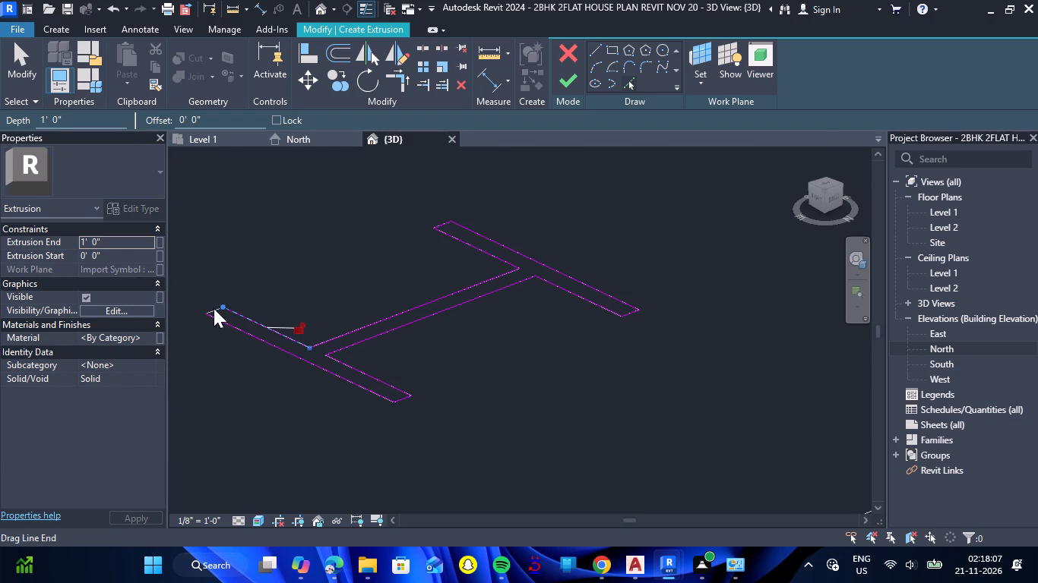
scroll(214, 308, up, 8)
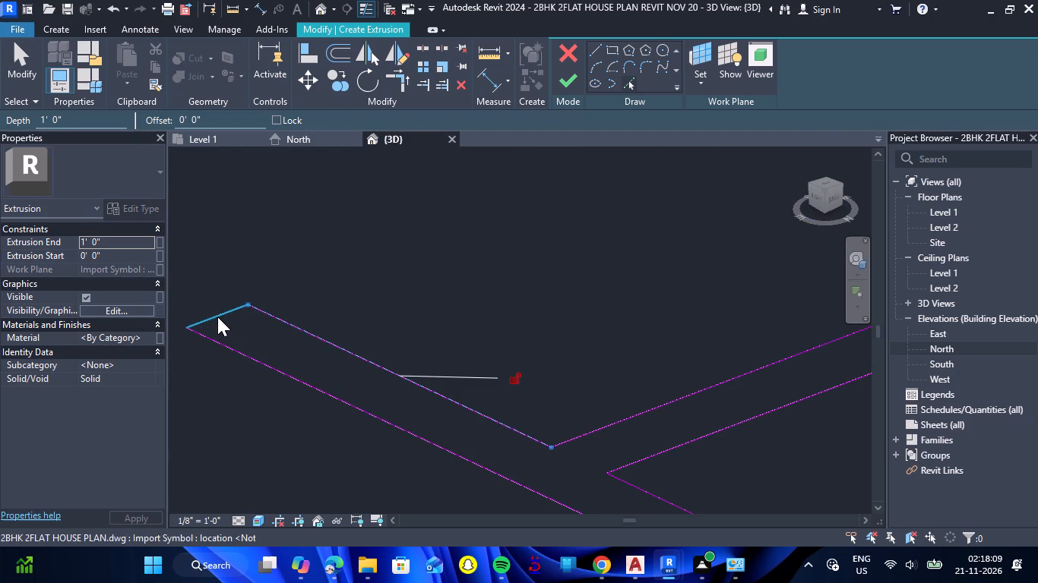
click(217, 317)
scroll(217, 317, down, 7)
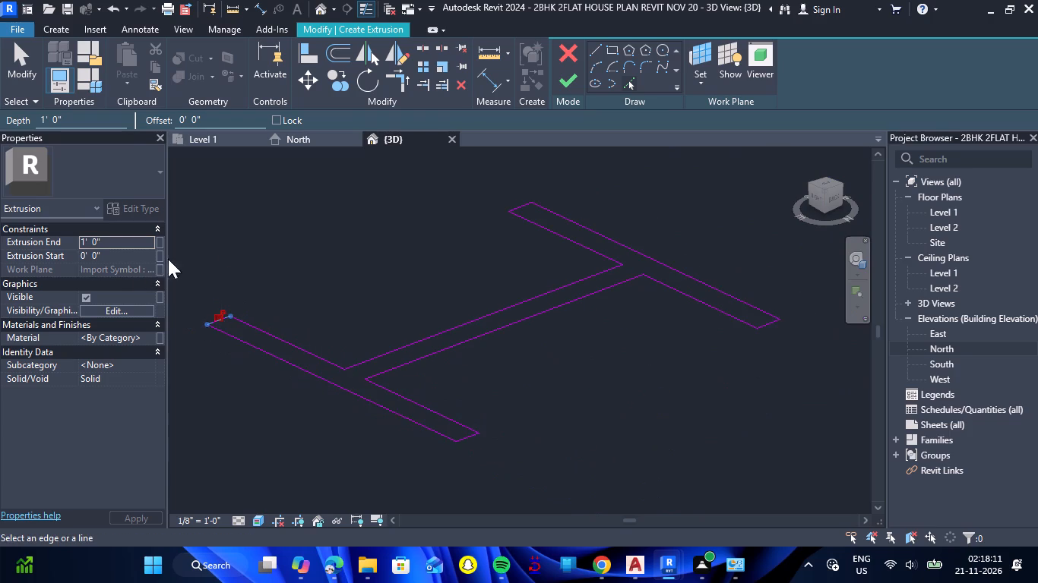
scroll(393, 153, down, 3)
scroll(546, 190, down, 6)
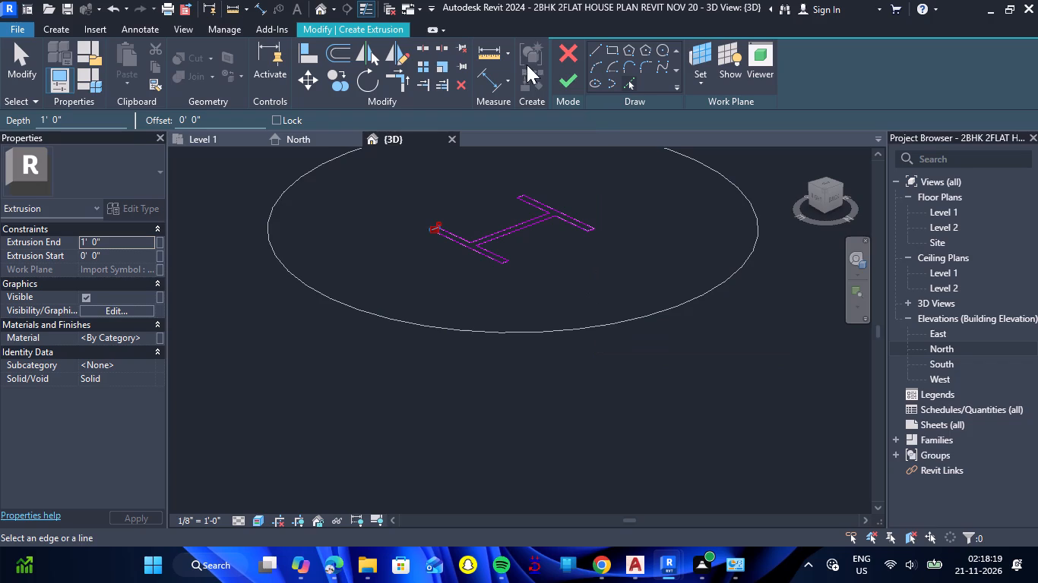
click(562, 78)
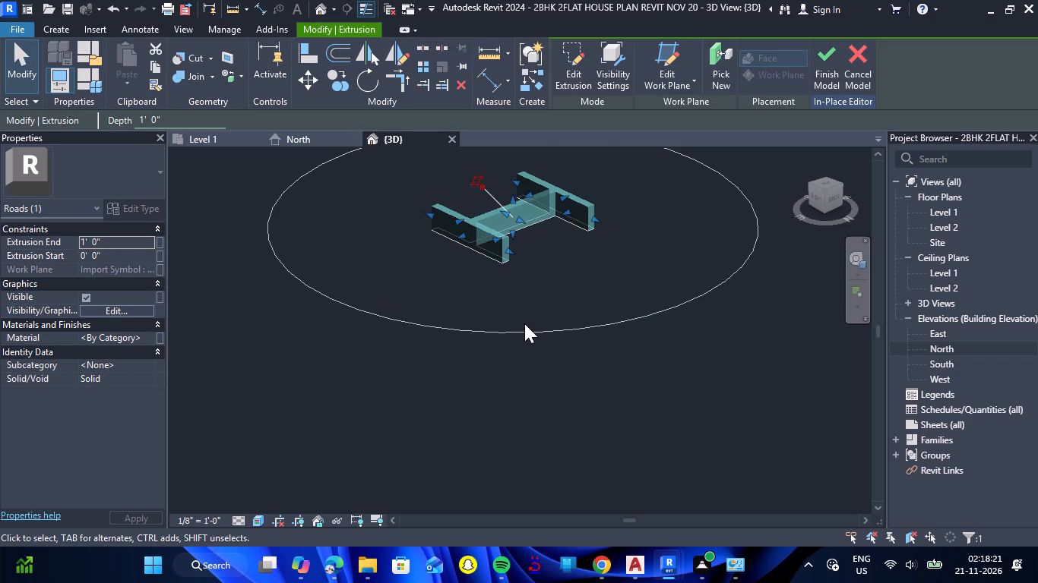
Create another extrusion from the imported CAD circle around the H, with its extrusion end set to -3".
click(53, 31)
click(133, 69)
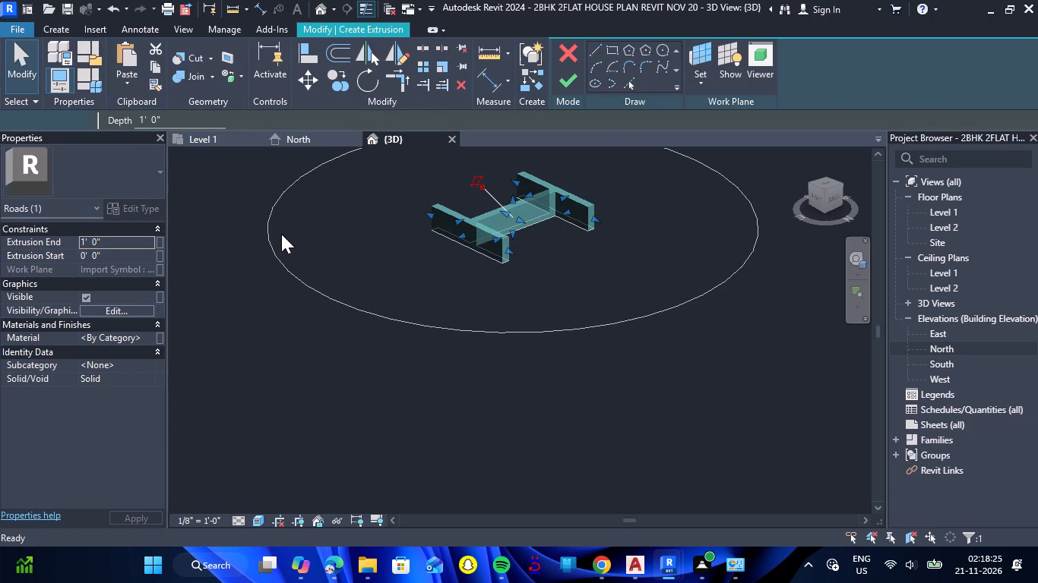
click(625, 81)
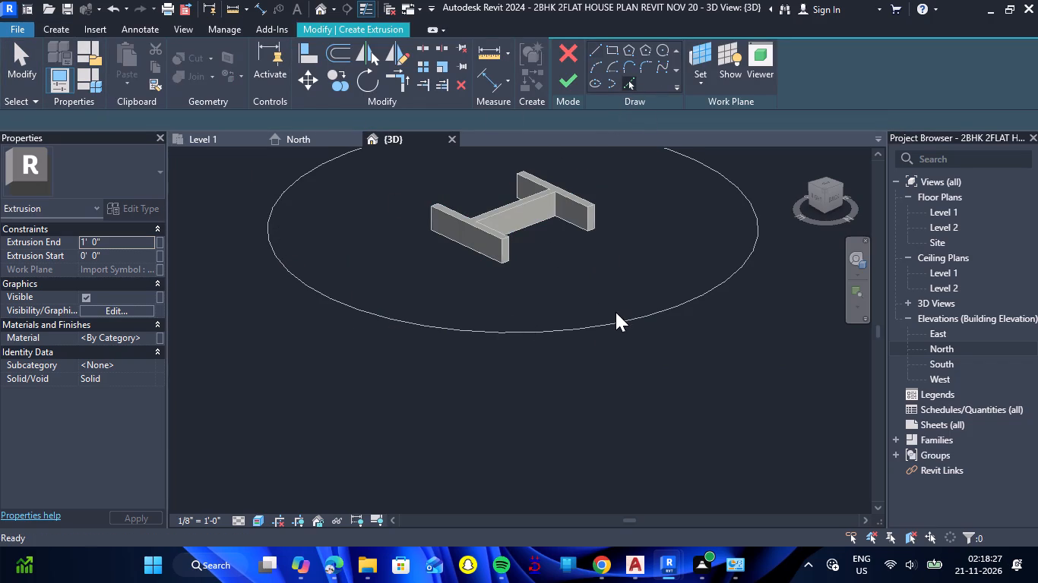
click(616, 318)
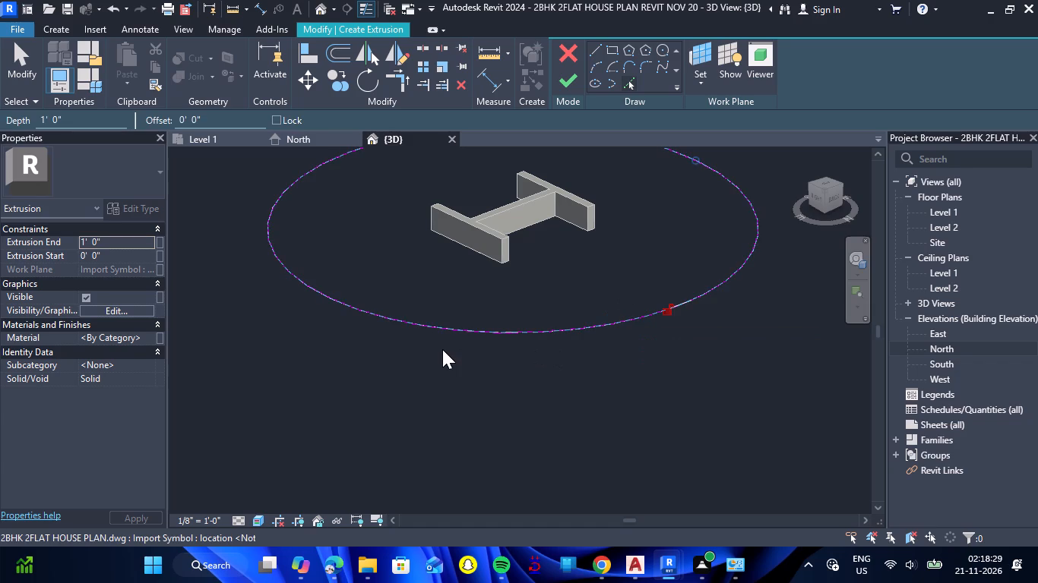
click(131, 246)
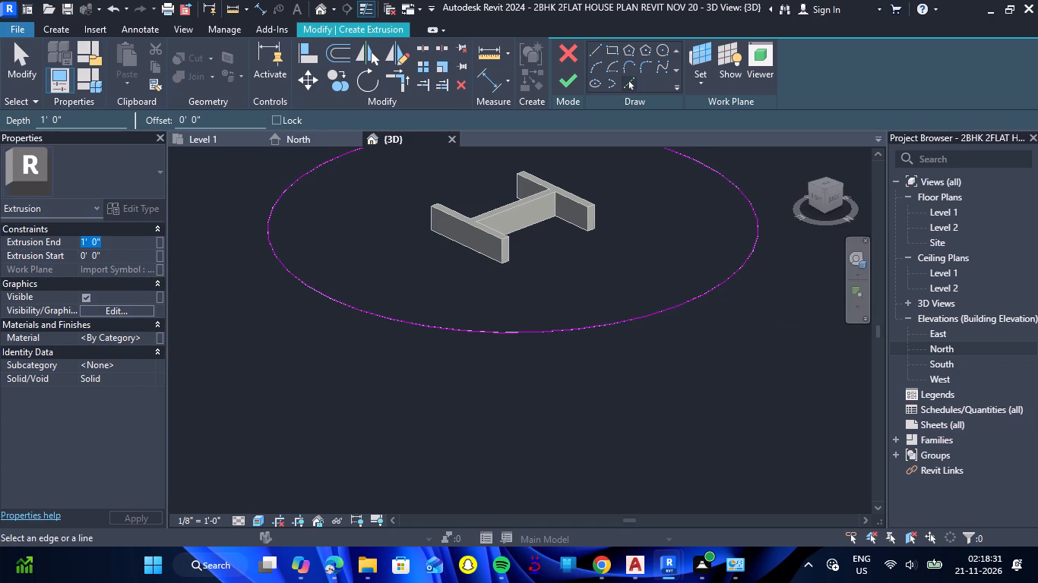
key(BackSpace)
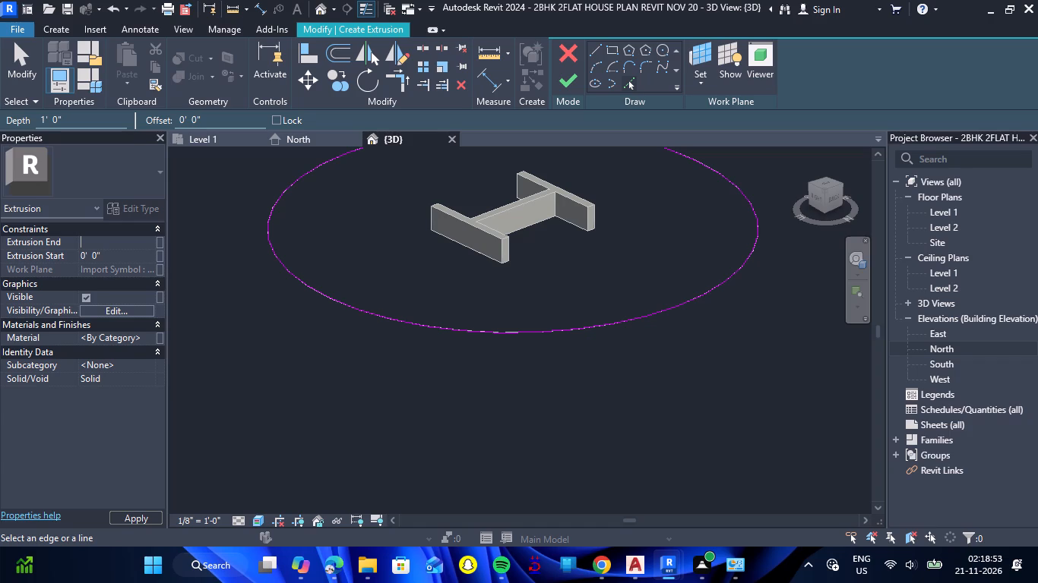
text(-3)
key(shift+quotedbl)
key(Return)
click(569, 82)
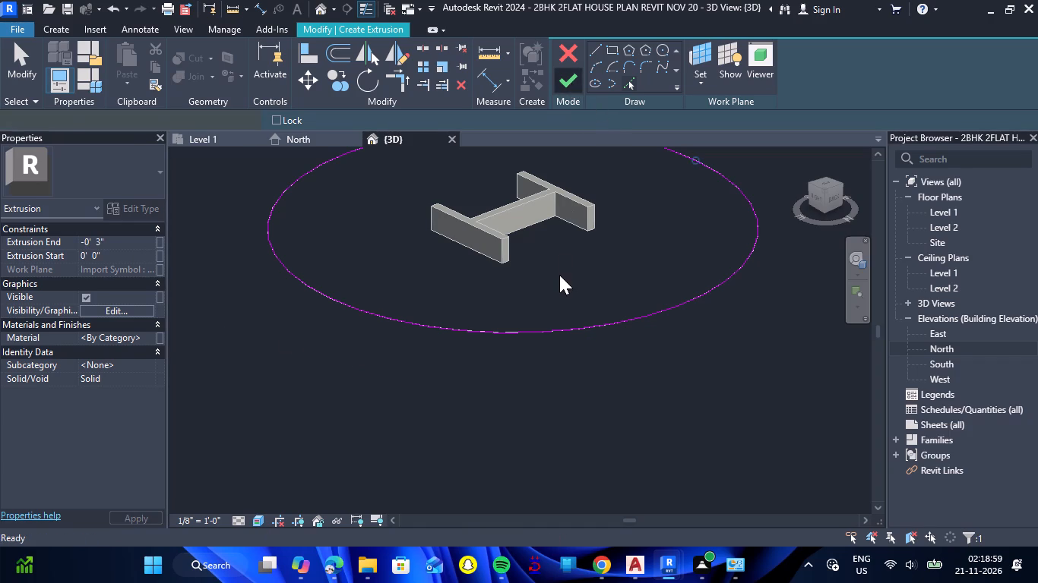
click(572, 369)
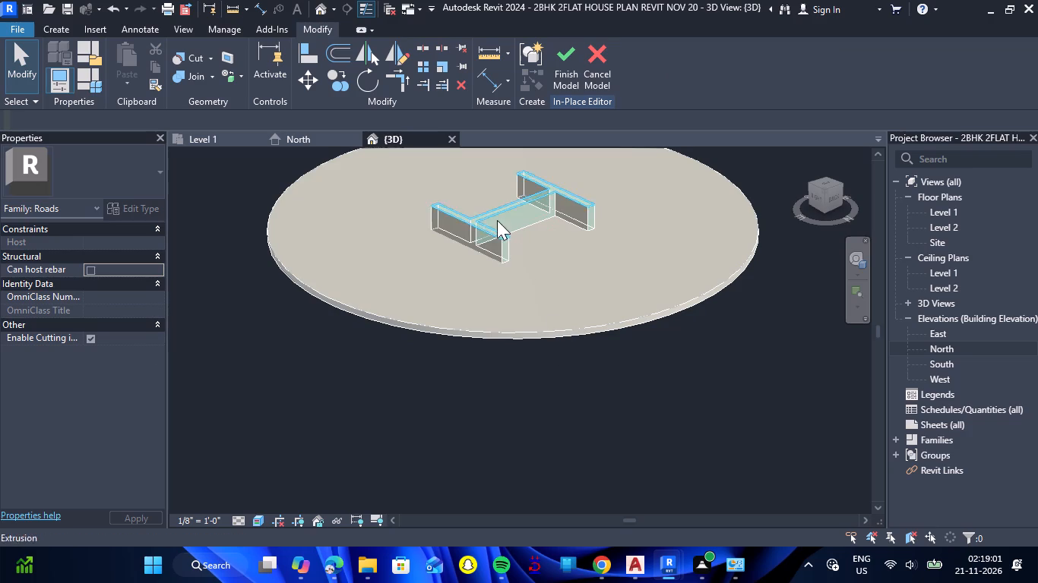
Assign the ROAD material to the circular pad extrusion under the H.
click(364, 310)
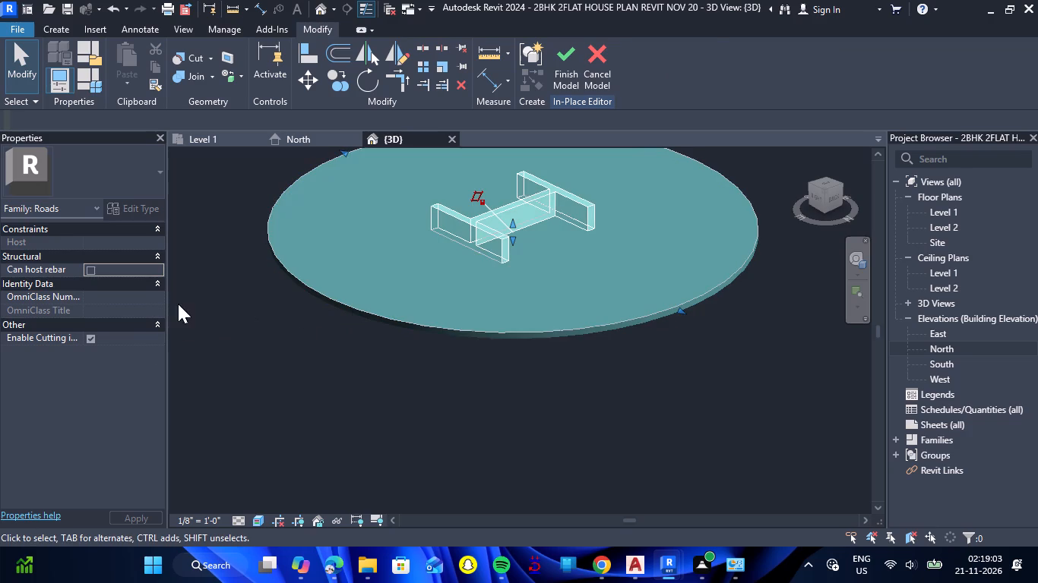
click(152, 339)
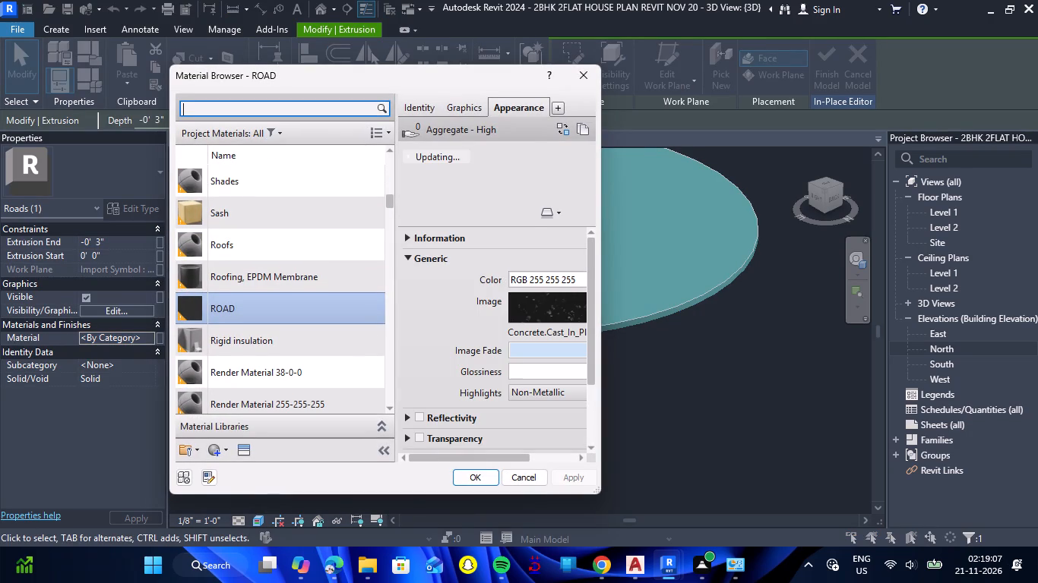
click(283, 314)
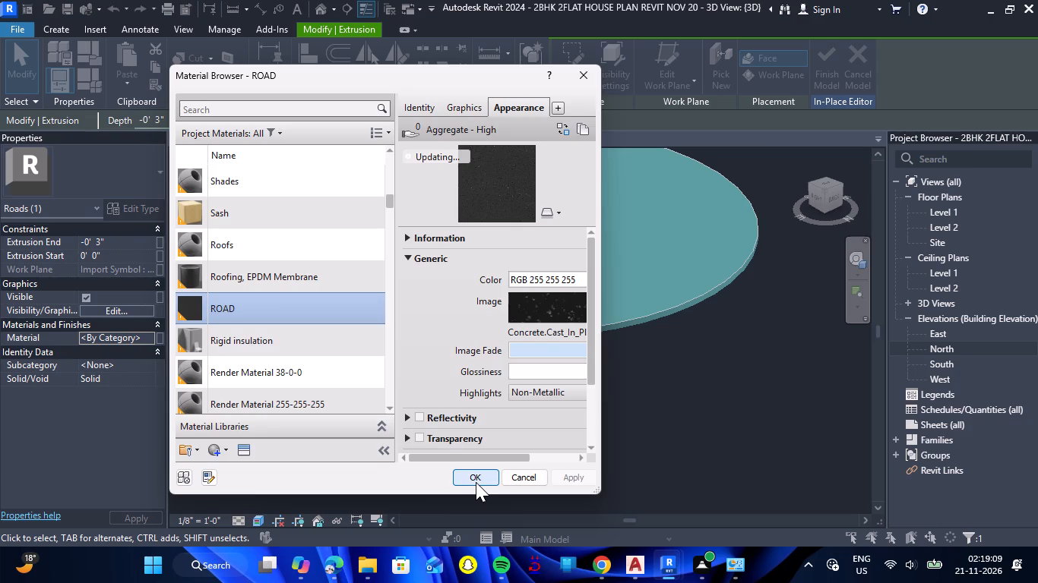
click(476, 482)
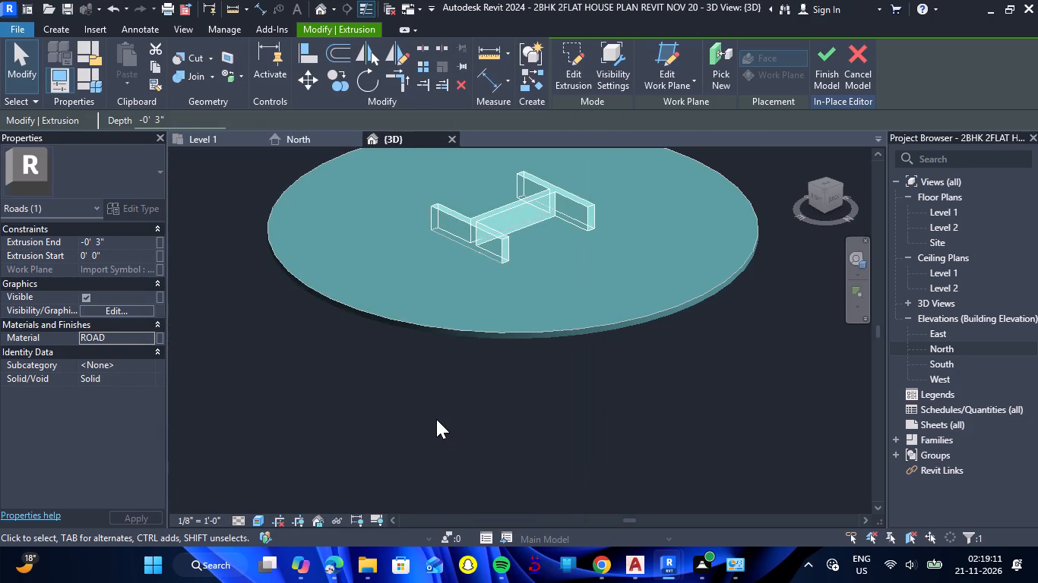
Set the extrusion end of the H on the circular pad to 2".
click(454, 415)
scroll(454, 415, down, 2)
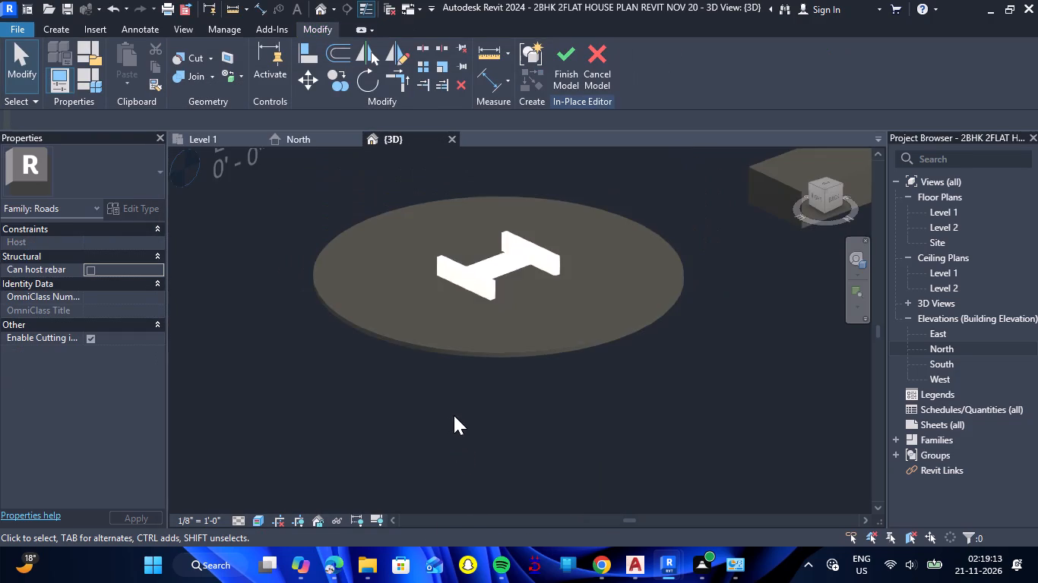
scroll(488, 267, up, 6)
click(474, 284)
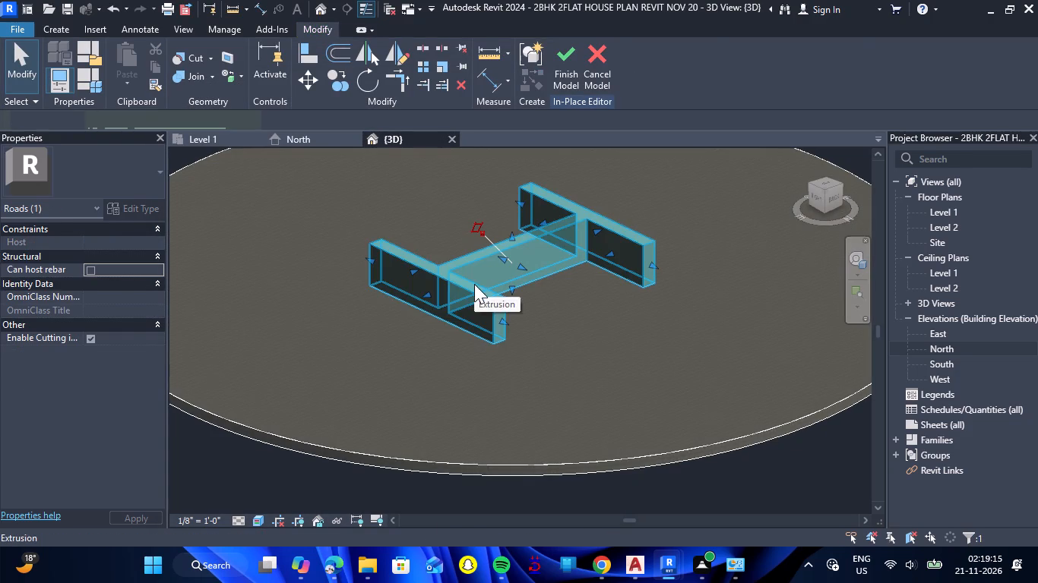
click(137, 243)
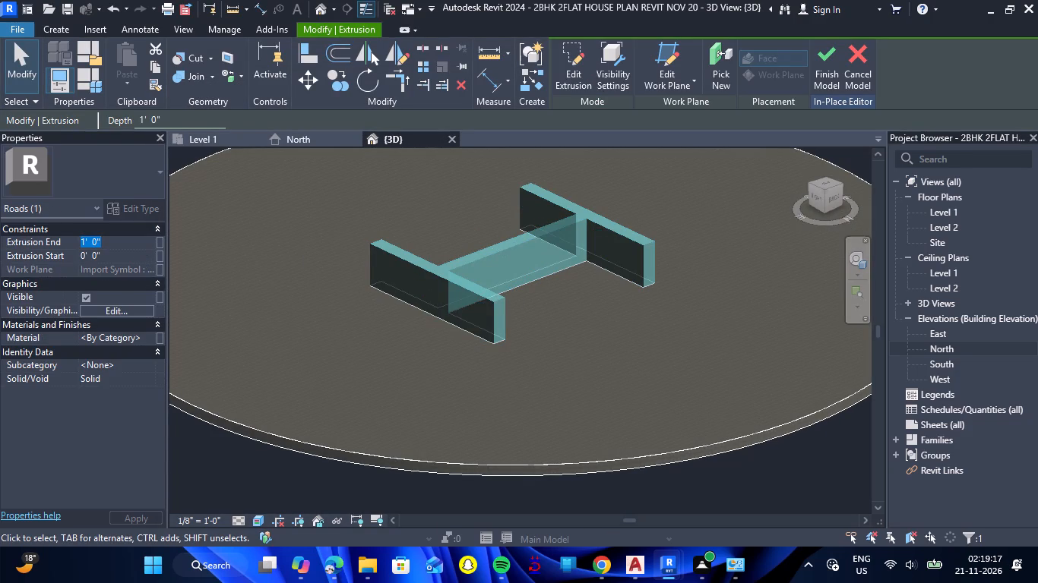
text(2")
key(Return)
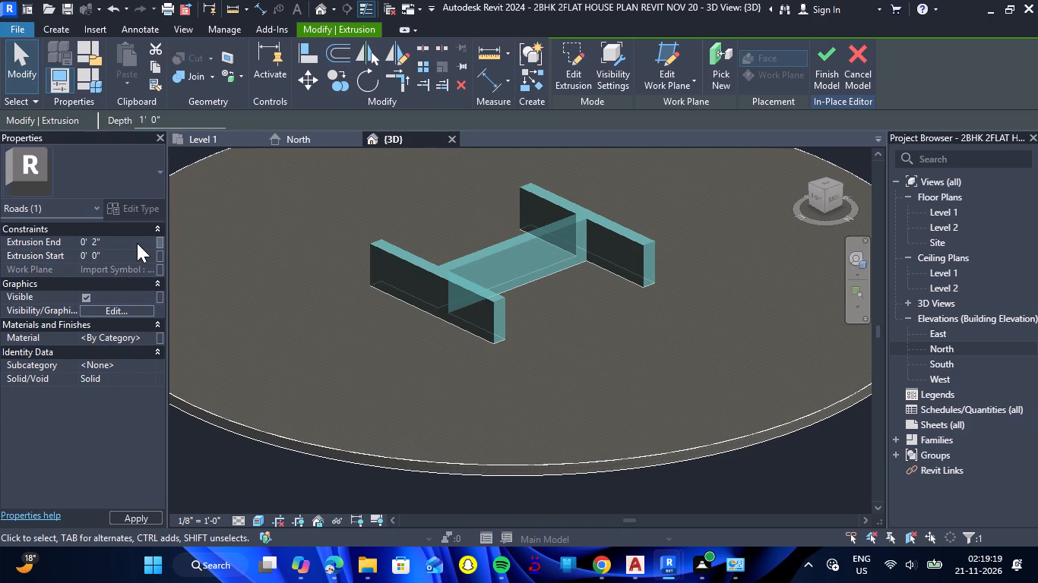
click(356, 362)
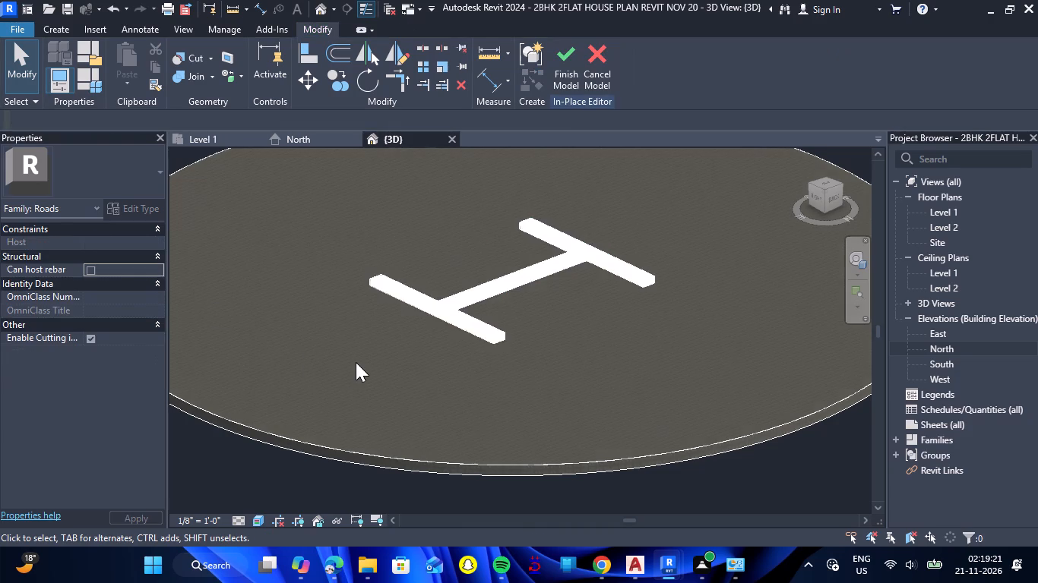
Finish the in-place roads model containing the H and its circular pad.
scroll(356, 362, down, 14)
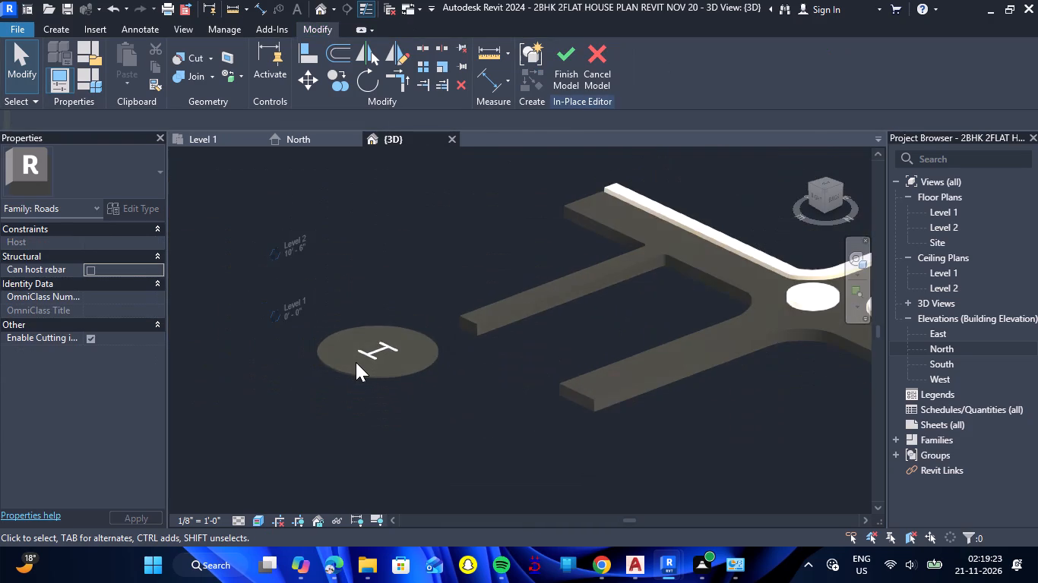
scroll(356, 362, down, 3)
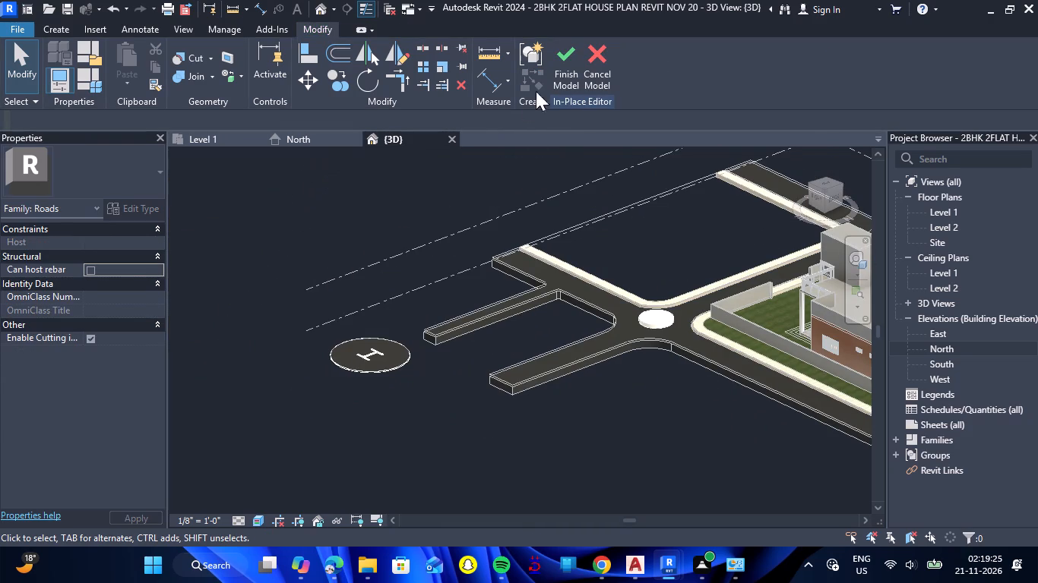
click(559, 66)
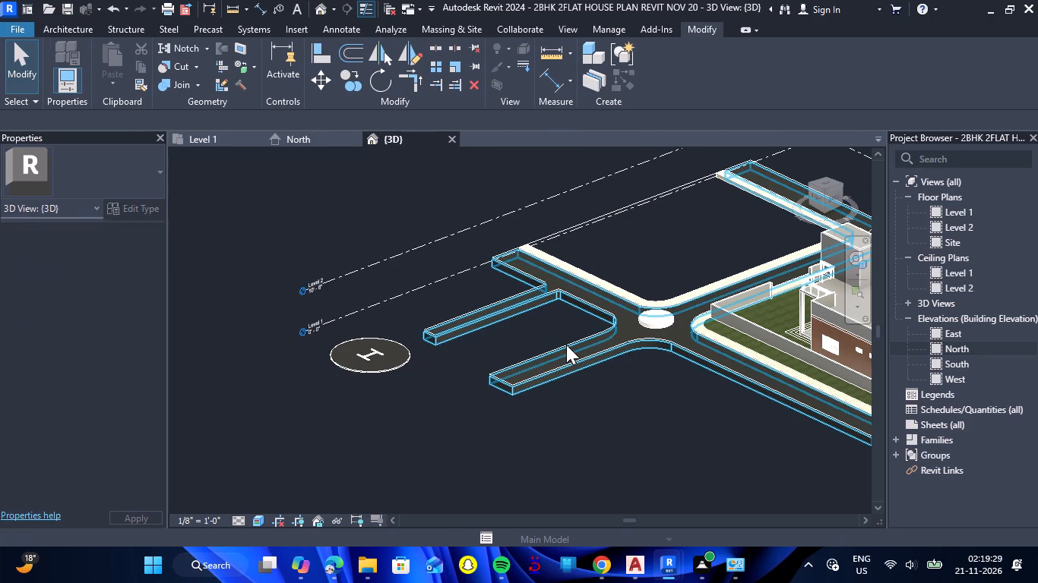
click(597, 396)
Start a Grassland - 16" toposolid on Level 1, picking the wider side road's house-side edge, its corner arc and the adjoining main road edge.
scroll(360, 434, down, 4)
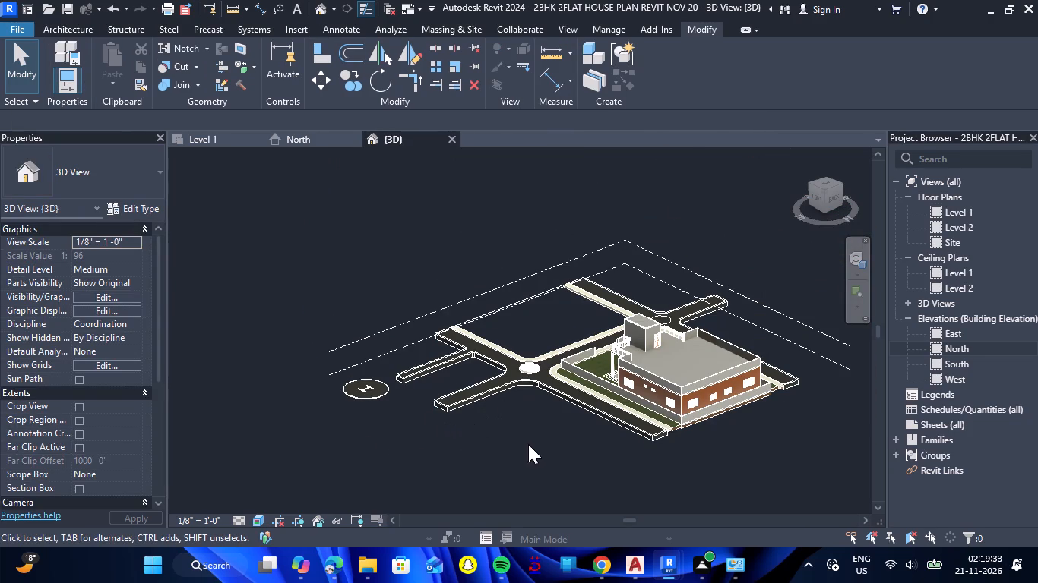
shift+drag(530, 428, 445, 418)
shift+right_drag(530, 428, 445, 418)
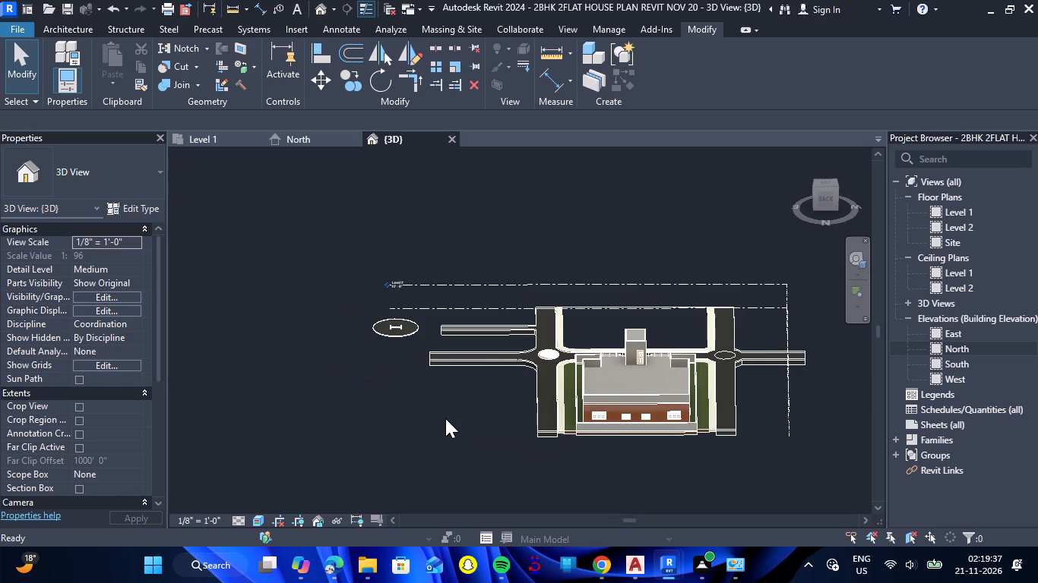
click(828, 184)
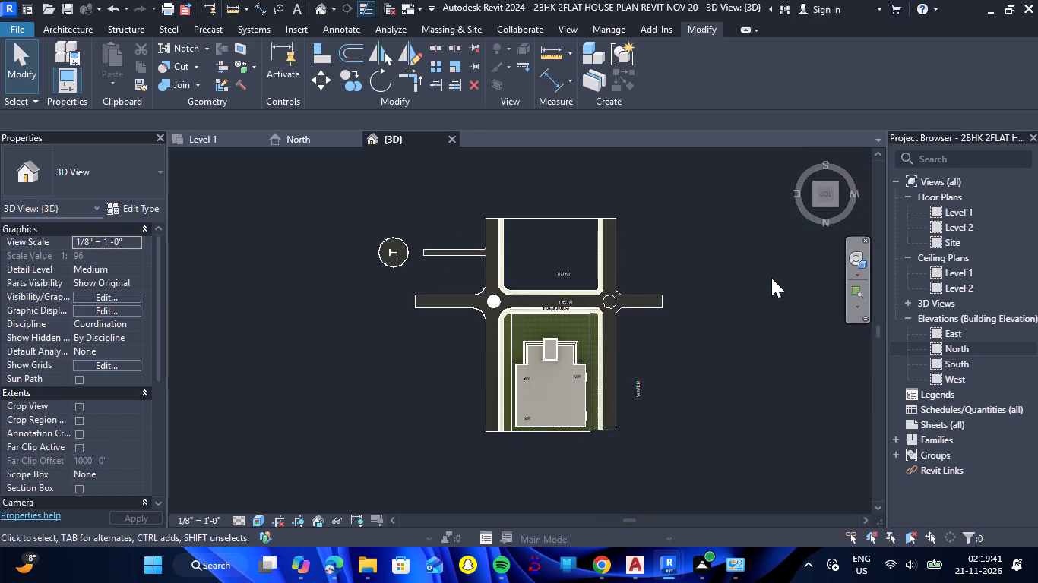
scroll(378, 297, up, 2)
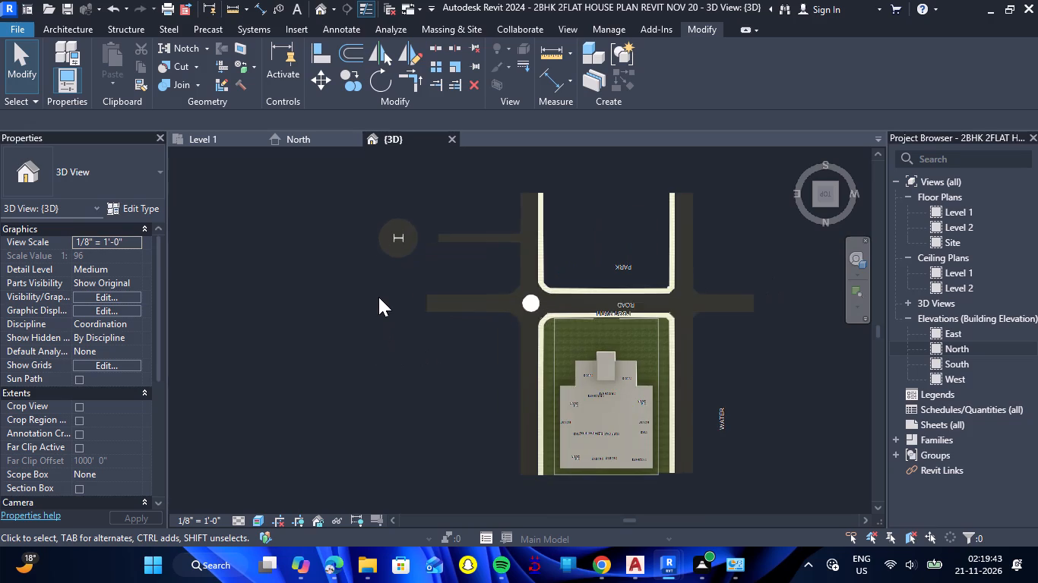
scroll(441, 194, up, 2)
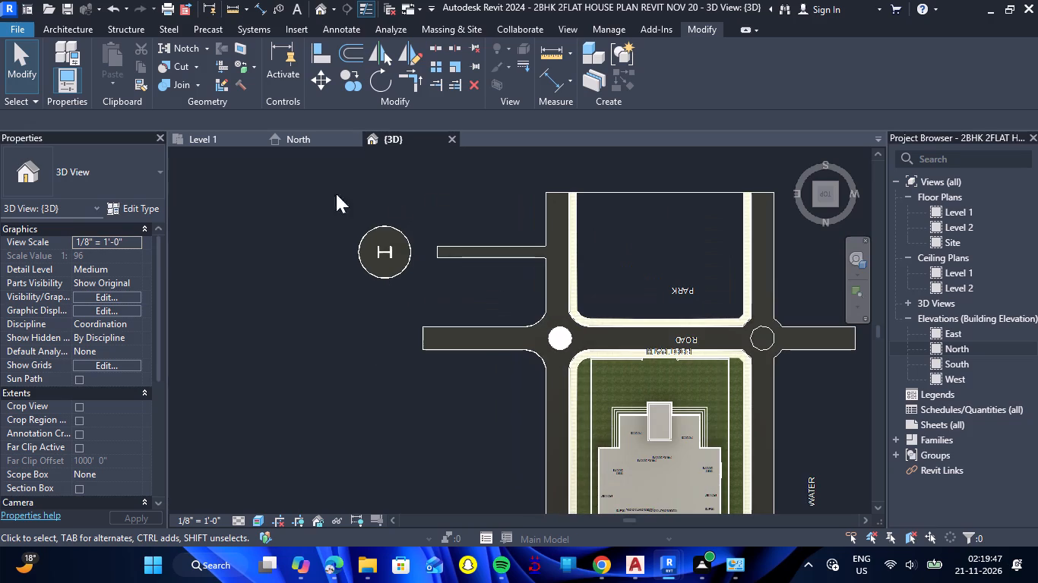
click(432, 30)
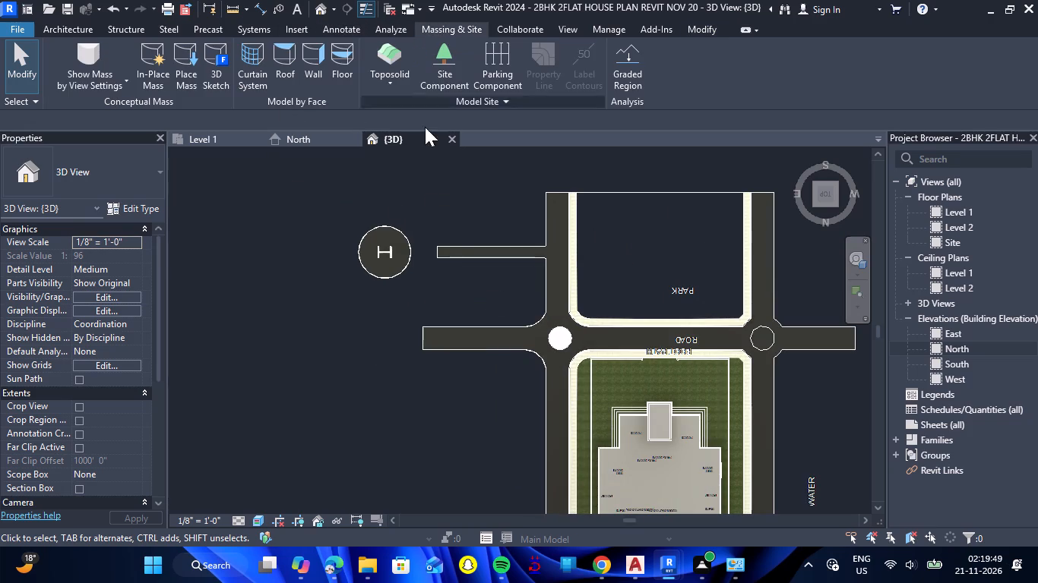
click(409, 58)
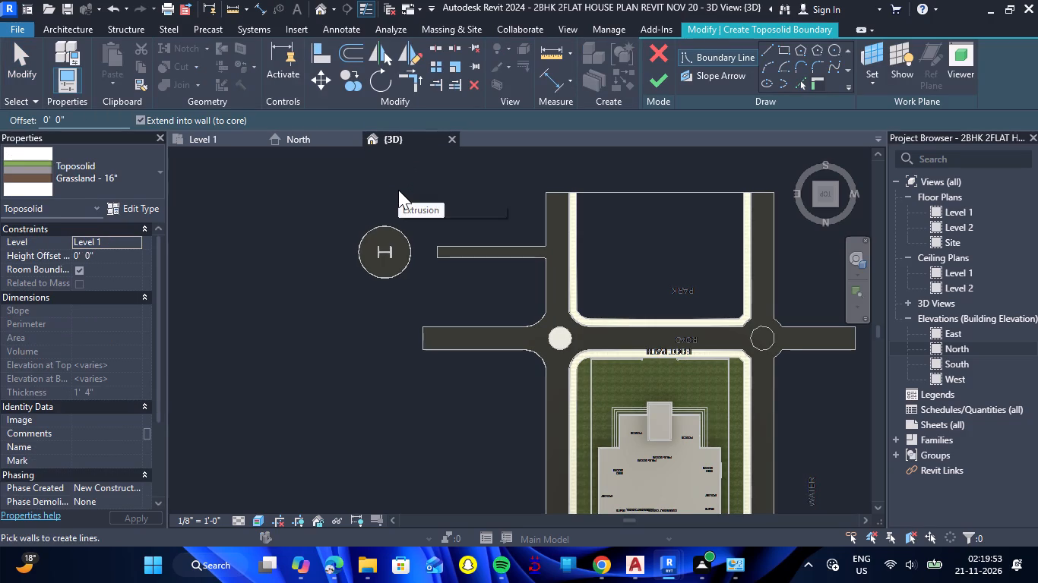
click(796, 91)
click(458, 351)
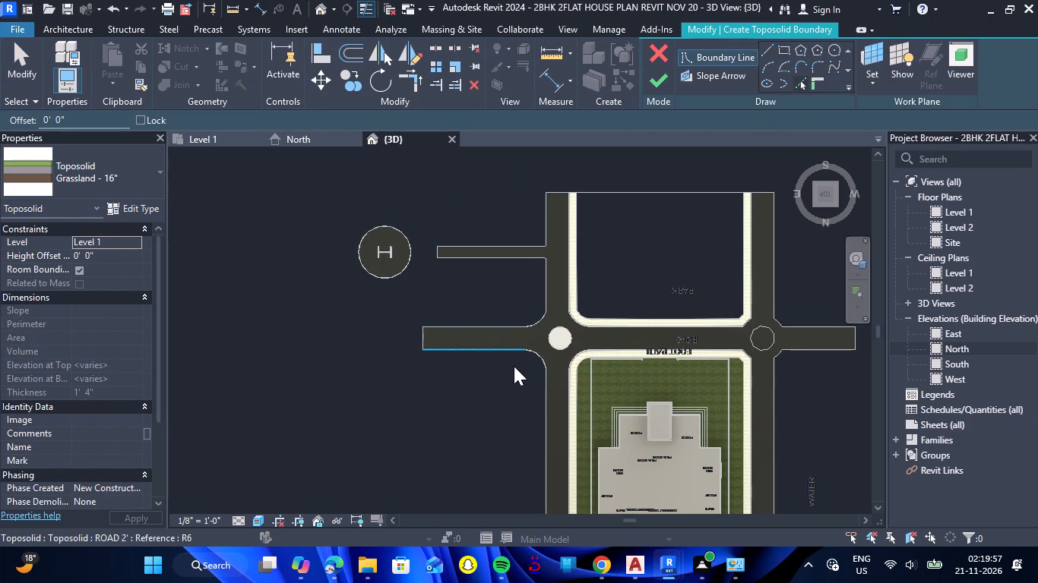
click(536, 359)
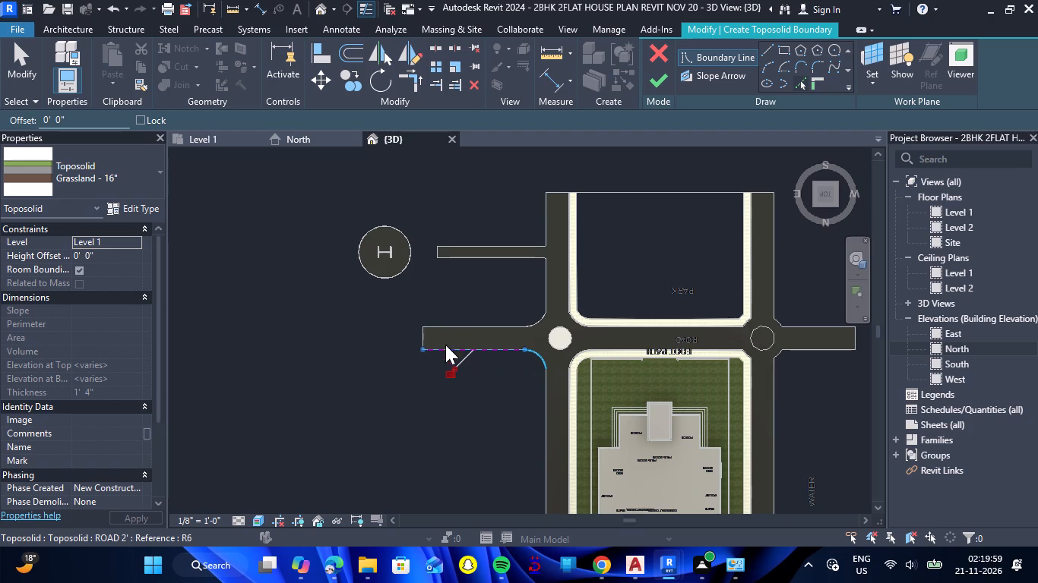
scroll(448, 328, down, 4)
click(502, 408)
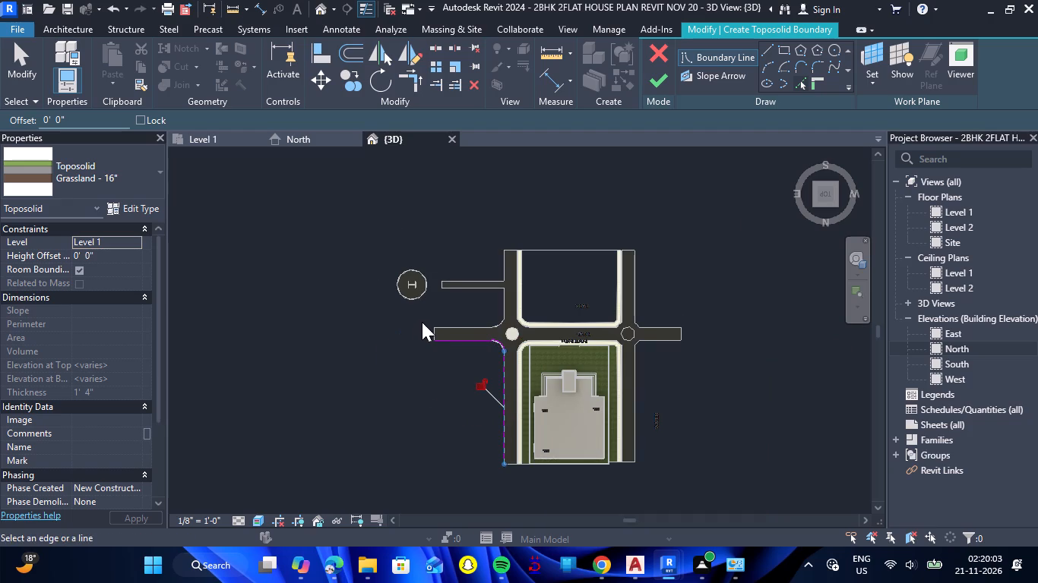
Continue the toposolid boundary along the wider side road's end, other long edge and corner arc, and the main road edge toward the narrow road.
scroll(424, 316, up, 6)
click(444, 358)
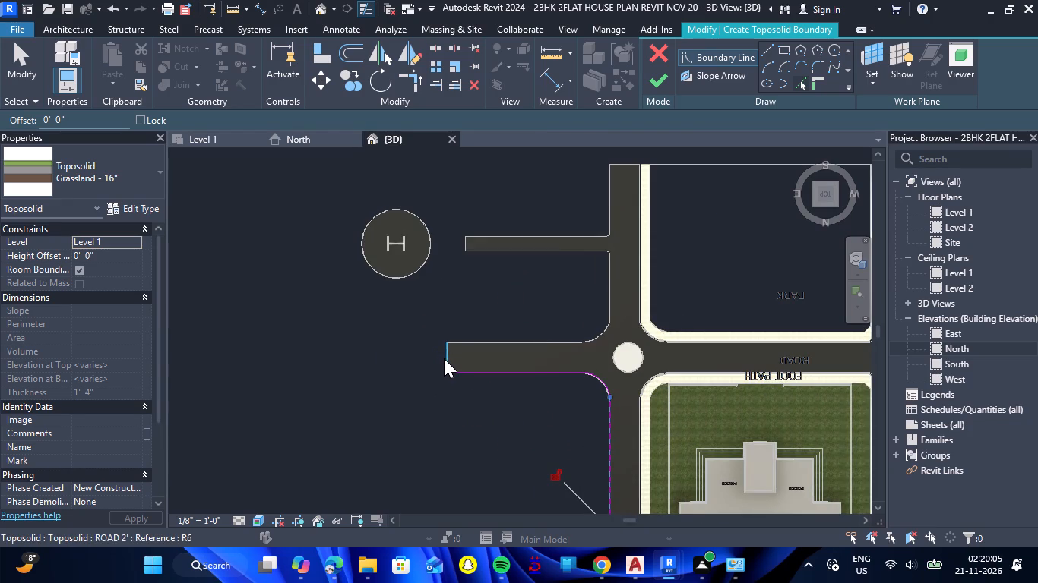
click(472, 342)
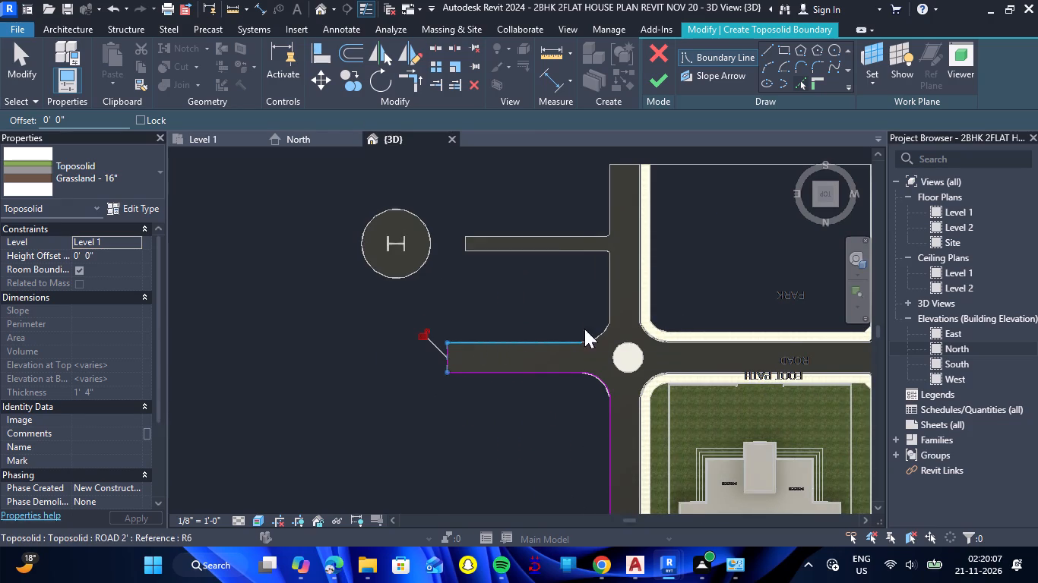
click(594, 334)
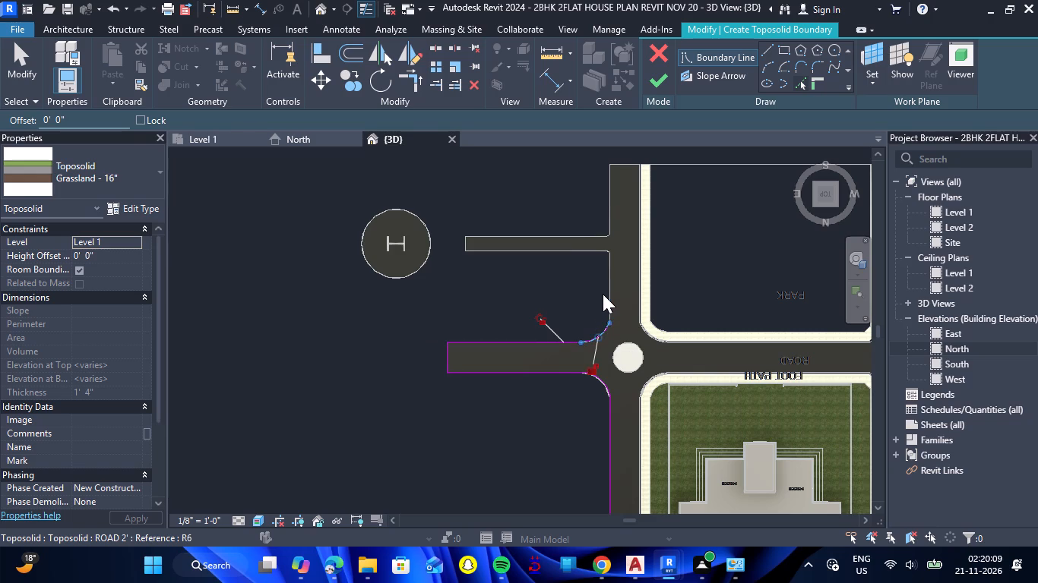
click(607, 292)
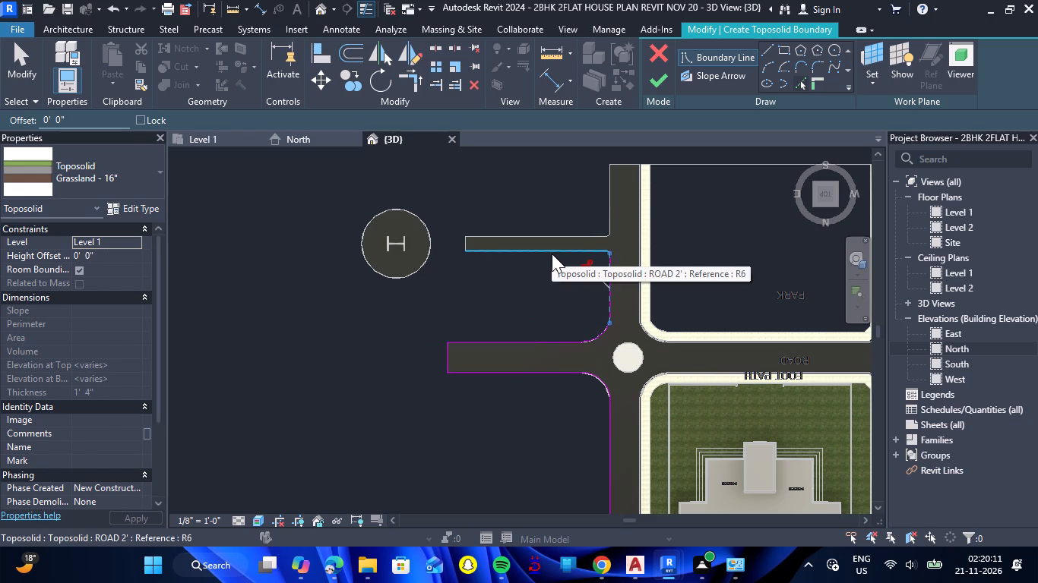
Add the narrow side road's two long edges and end, the main road's remaining outer edge and its end edge to the toposolid boundary.
click(552, 254)
scroll(470, 231, up, 6)
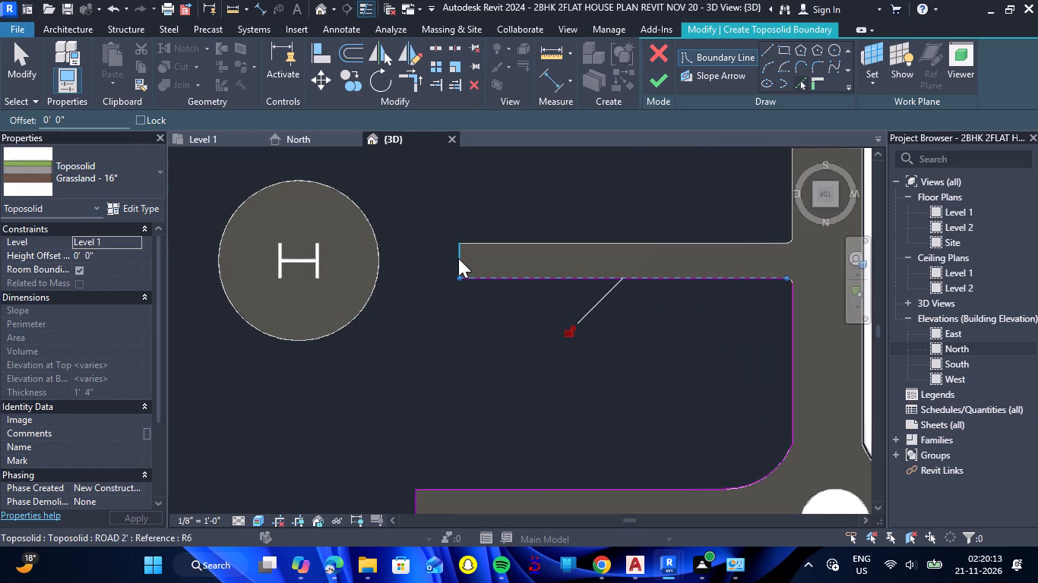
click(458, 258)
click(518, 241)
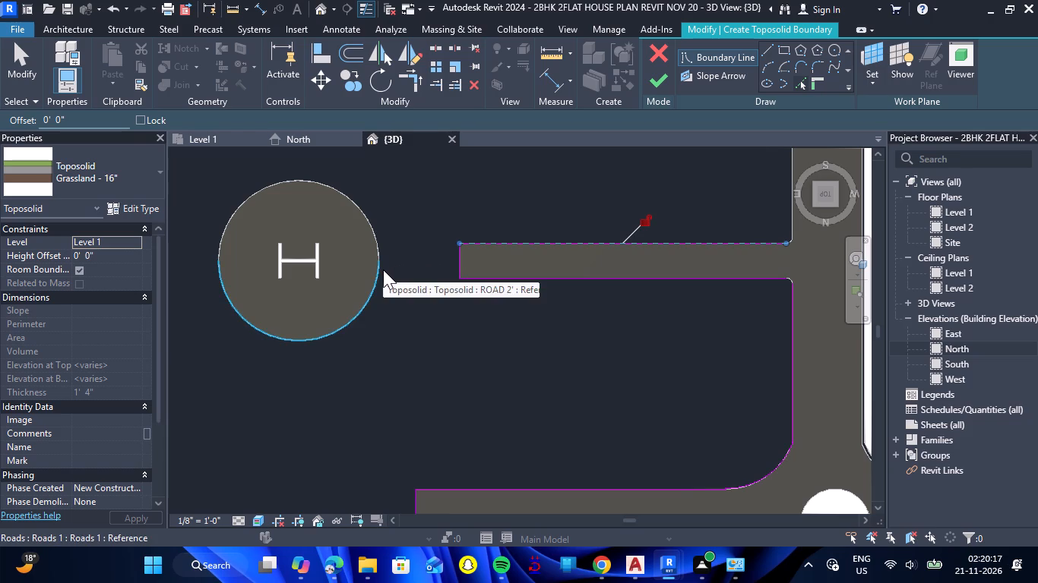
scroll(422, 326, down, 6)
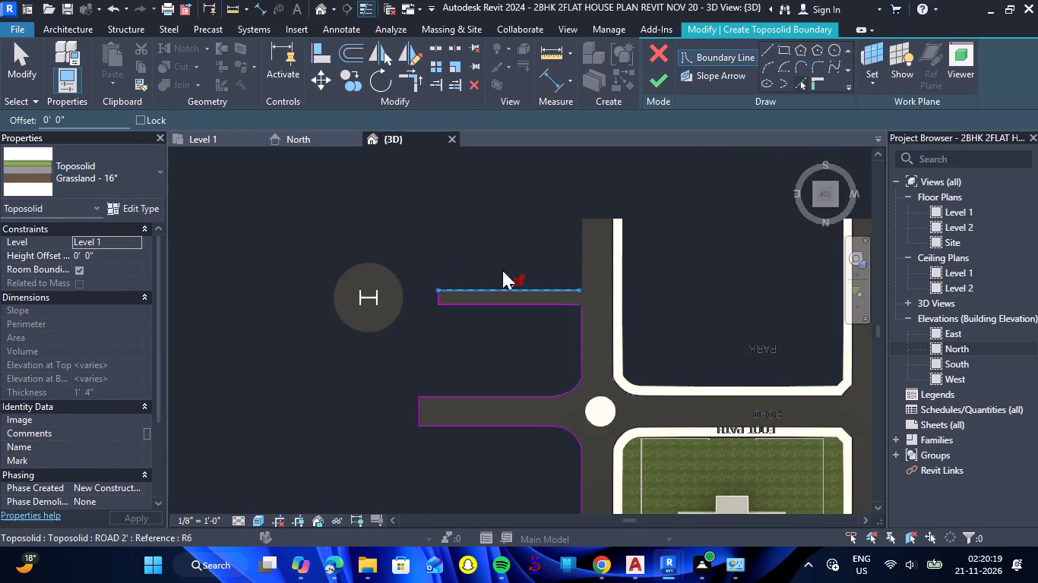
click(578, 251)
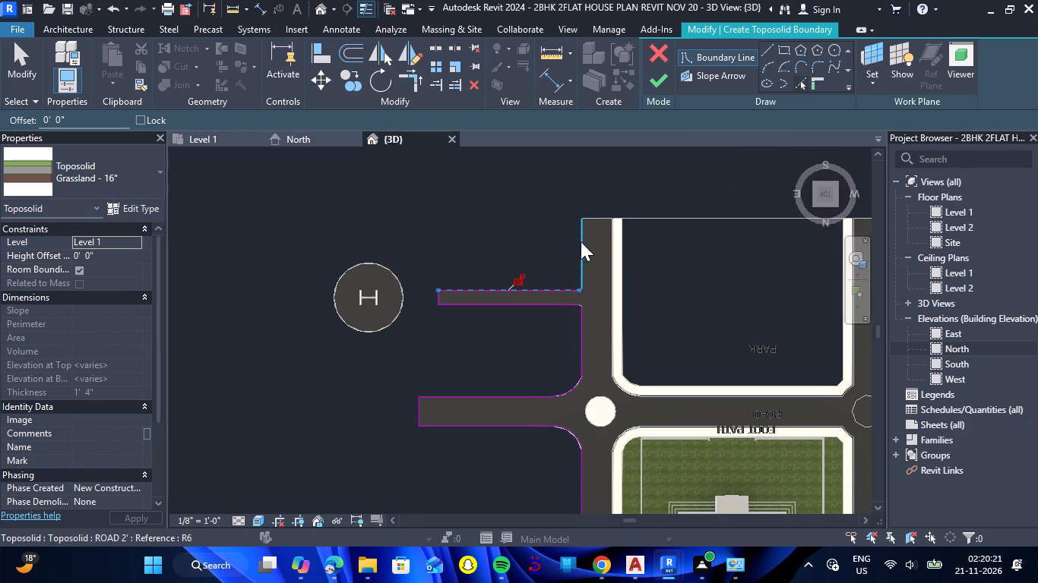
click(593, 216)
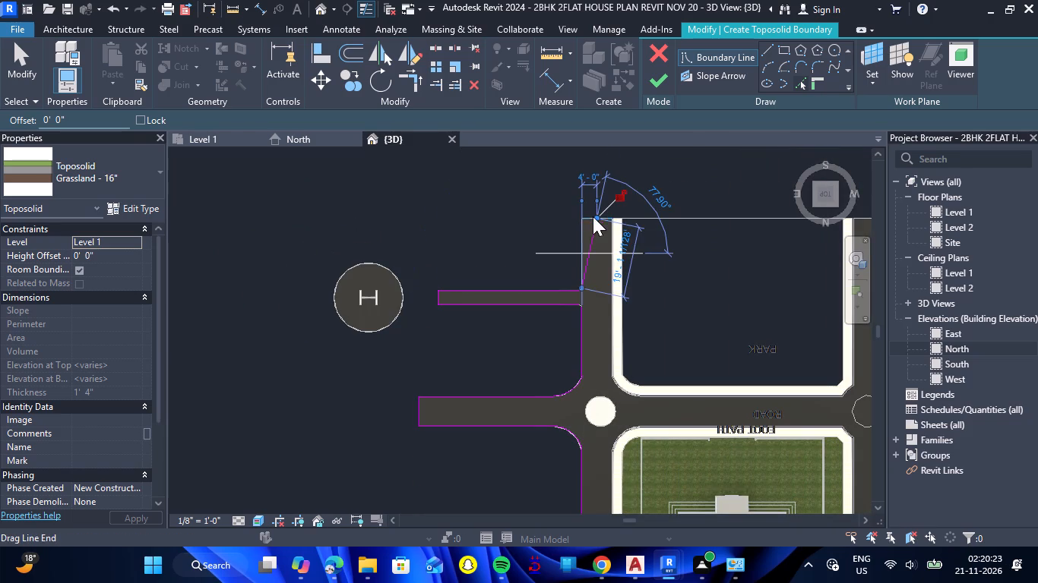
key(ctrl+z)
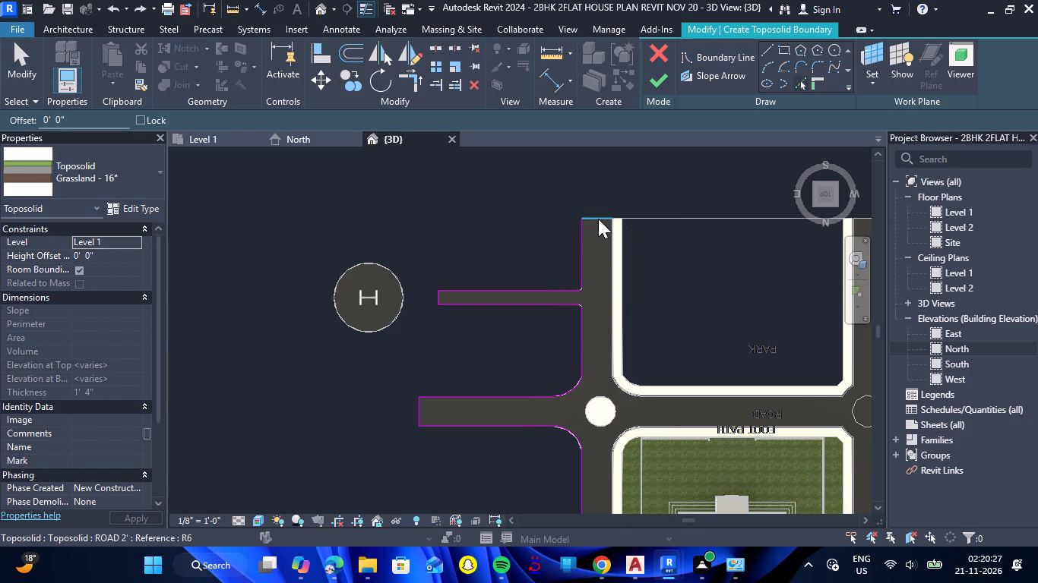
click(599, 216)
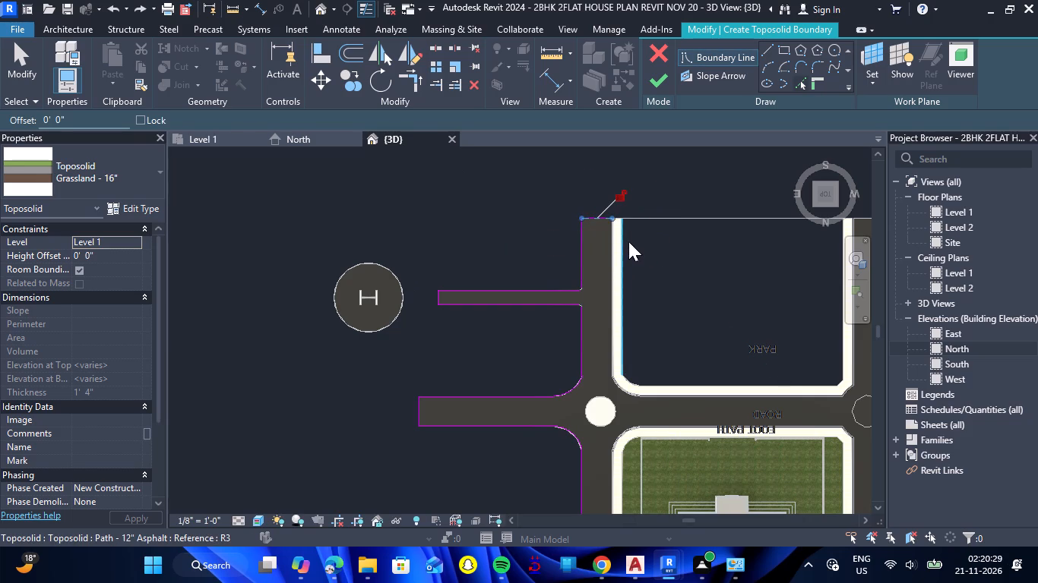
Pick the footpath's inner edges around the park for the toposolid boundary: both sides, the edge along the road and the two corners.
click(625, 246)
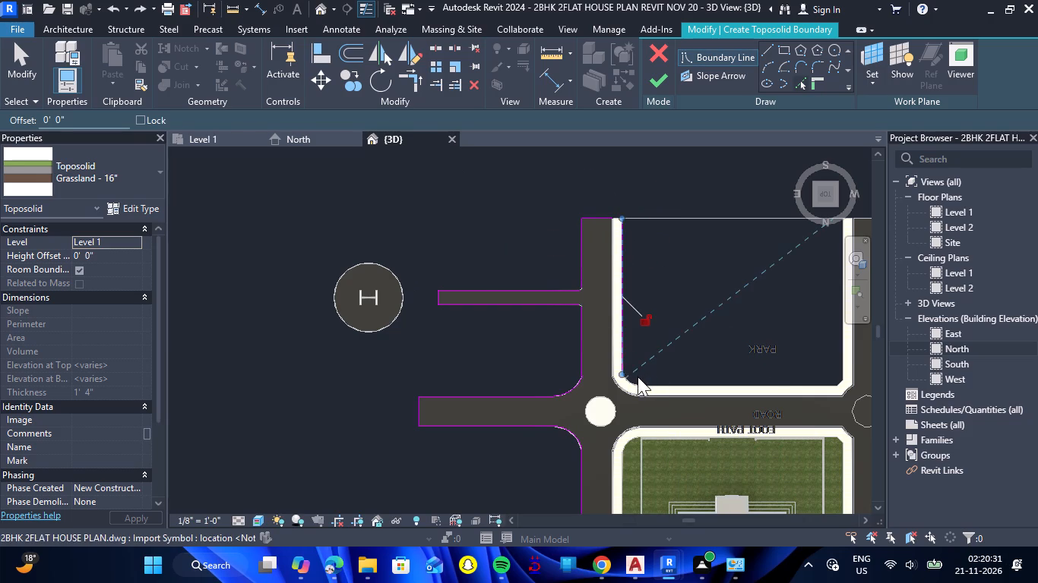
scroll(631, 379, up, 8)
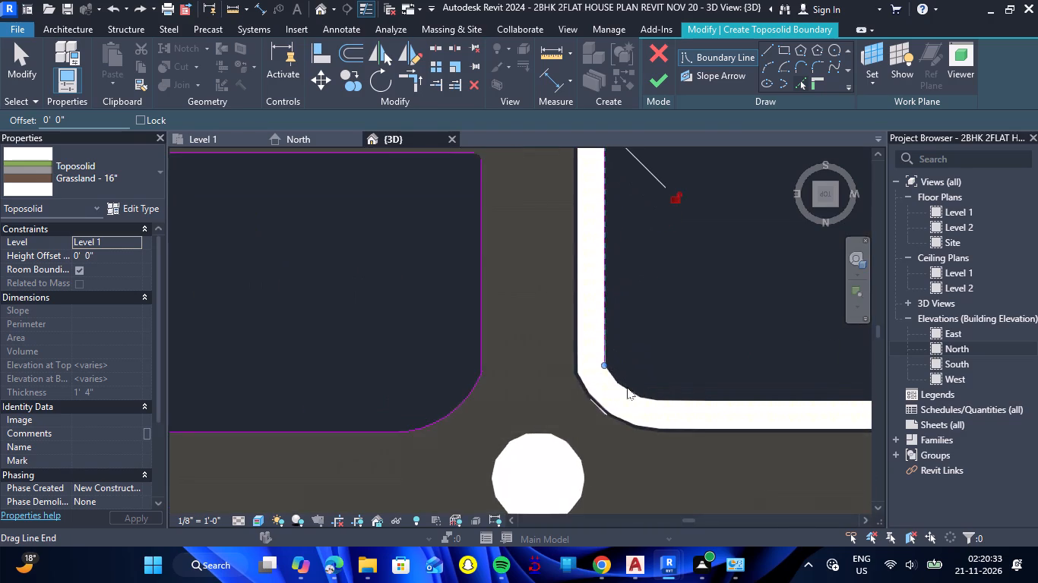
scroll(627, 387, up, 5)
click(627, 387)
scroll(619, 326, down, 6)
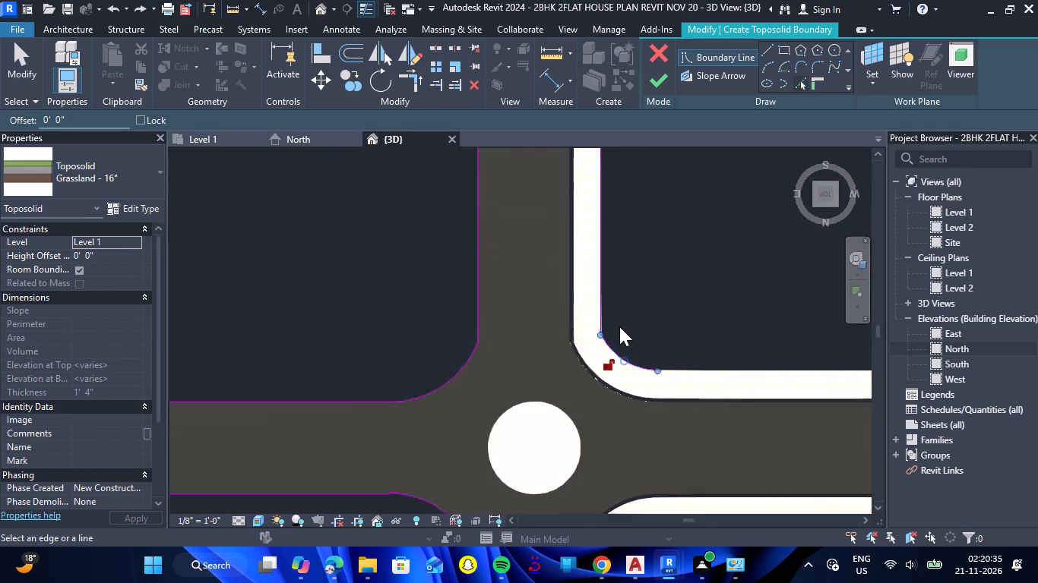
click(719, 364)
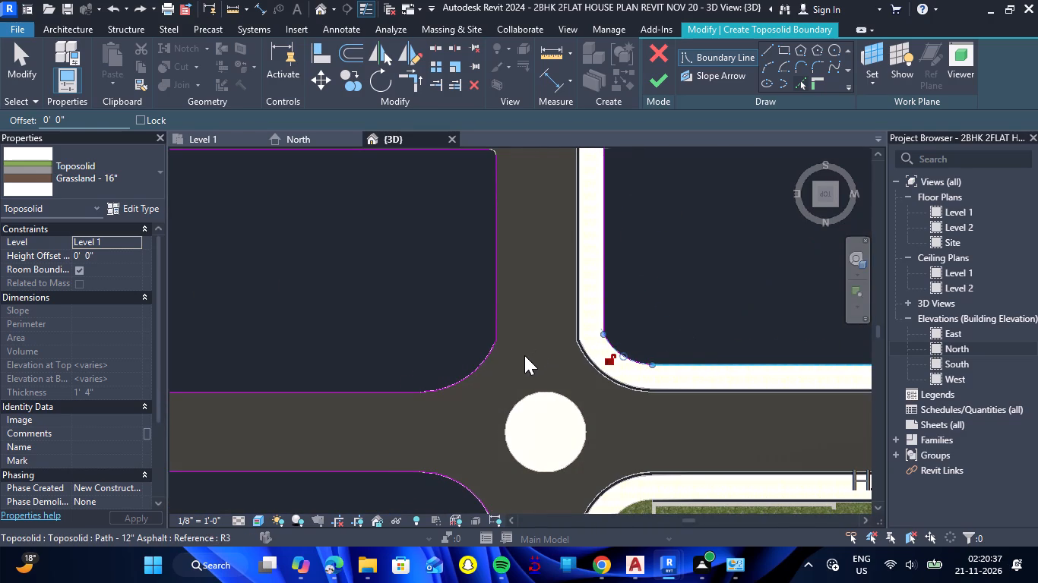
scroll(524, 355, down, 9)
scroll(698, 355, up, 7)
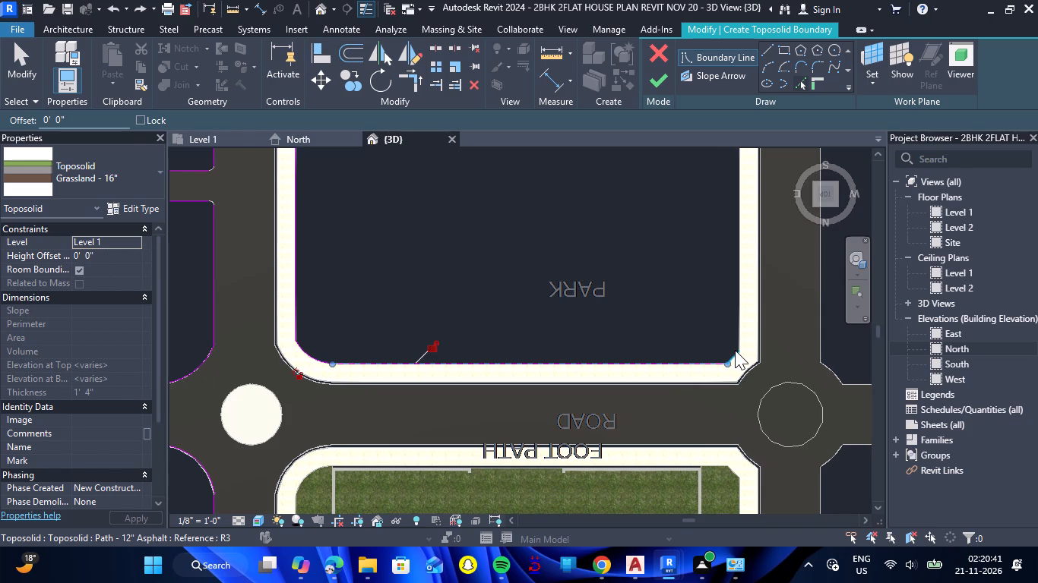
click(735, 350)
click(738, 301)
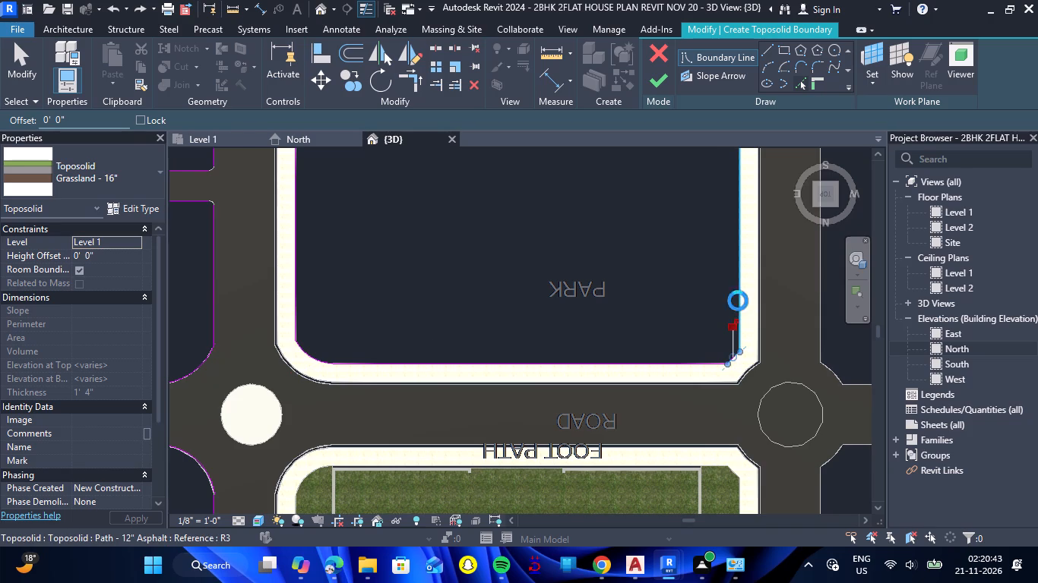
Add the end edges of the footpath and road on the park's west side to the toposolid boundary, joining them with Trim/Extend to Corner.
scroll(511, 316, down, 8)
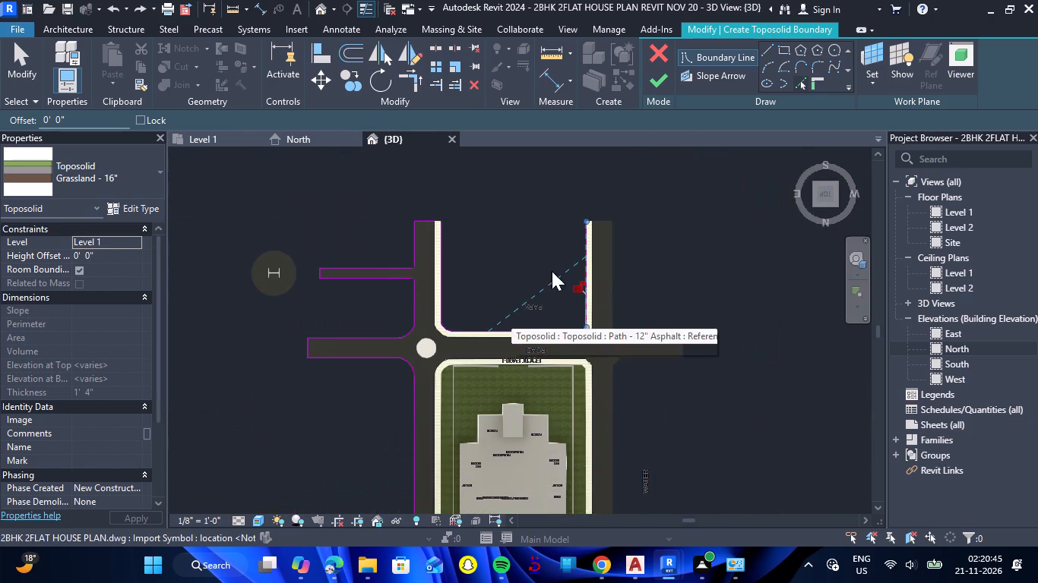
scroll(599, 197, up, 4)
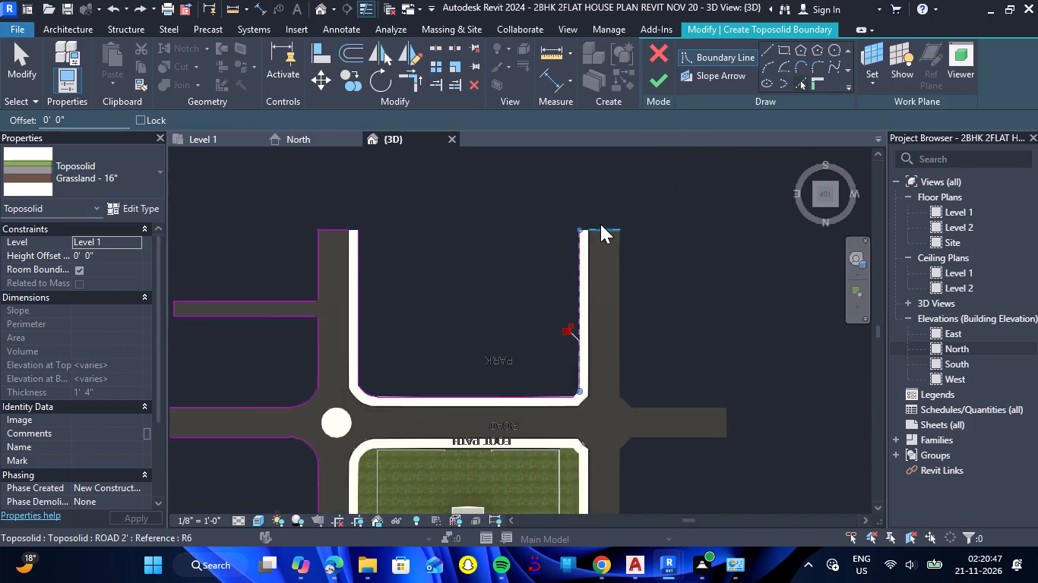
scroll(600, 224, up, 12)
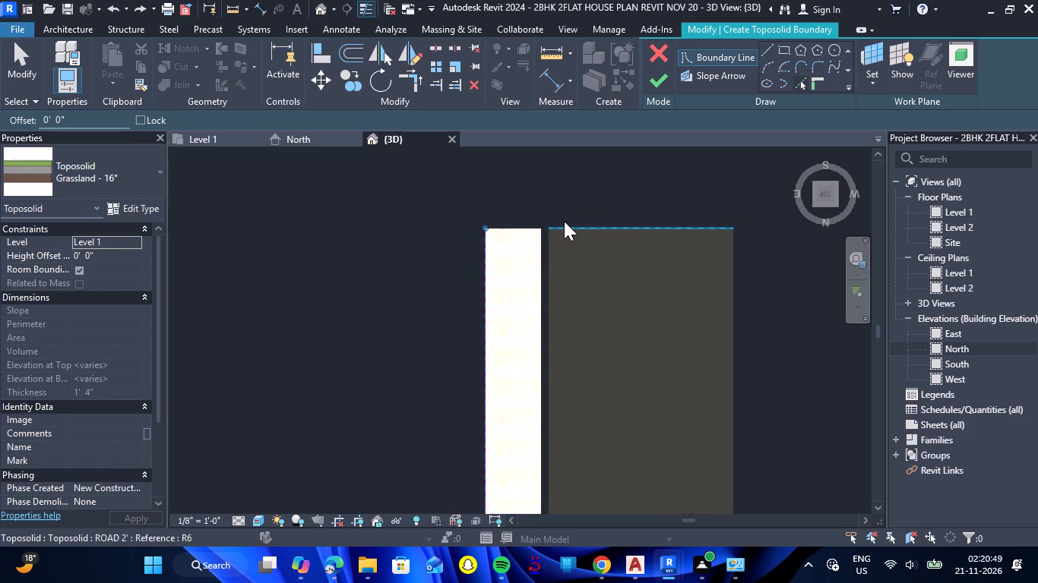
scroll(564, 221, up, 7)
click(462, 239)
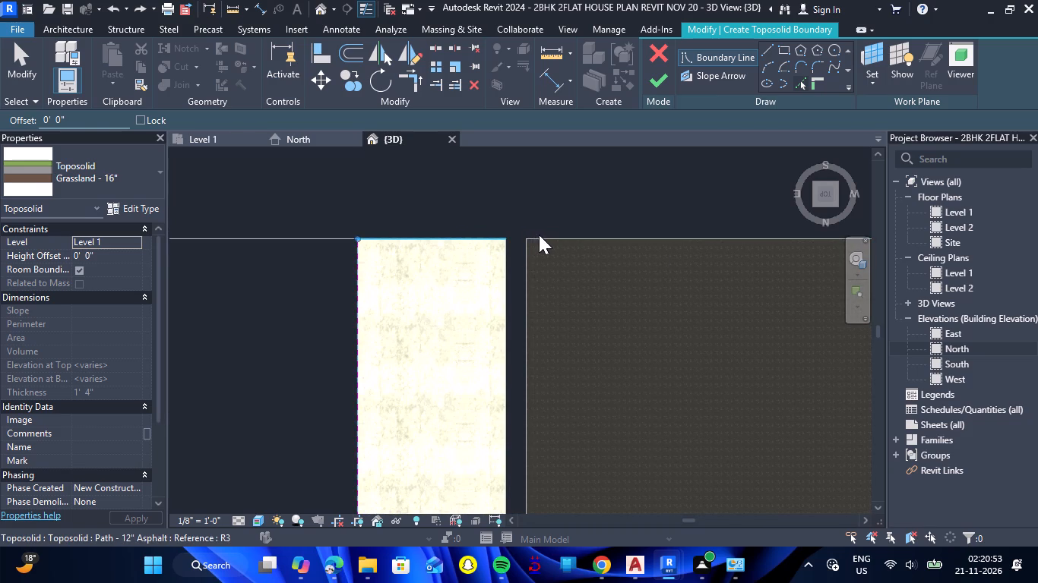
click(543, 237)
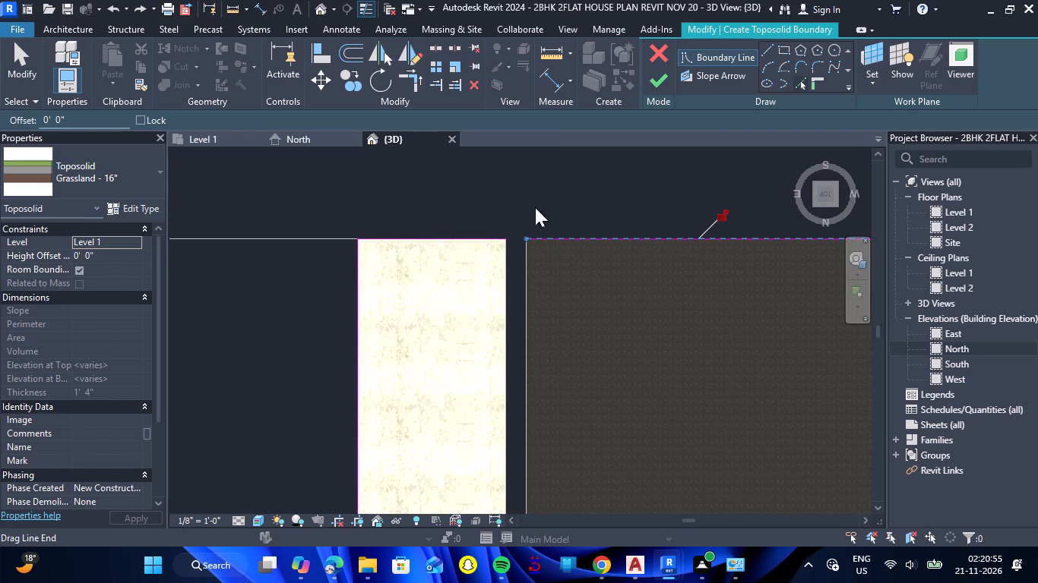
click(414, 86)
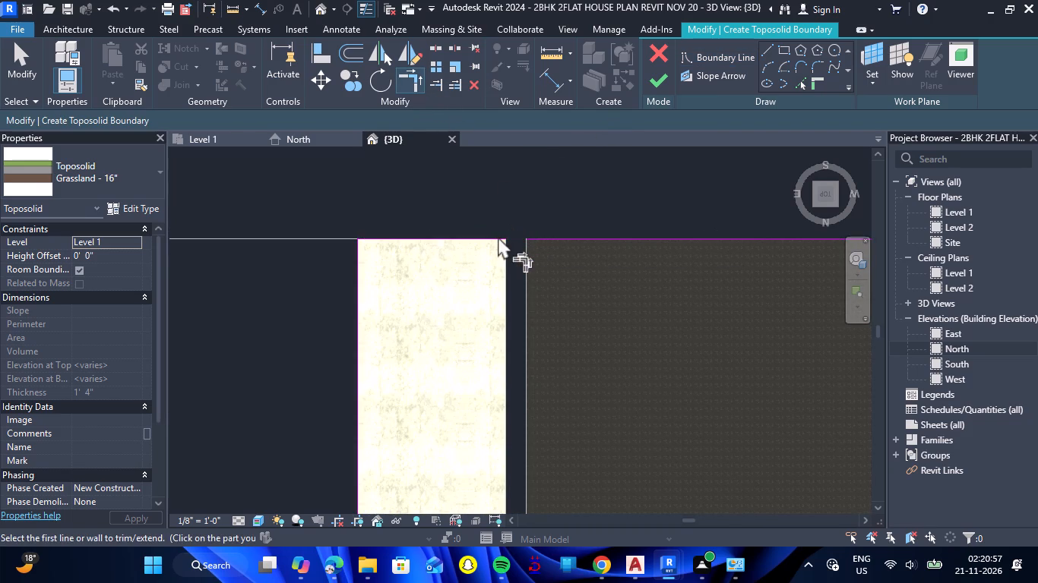
click(498, 236)
click(539, 236)
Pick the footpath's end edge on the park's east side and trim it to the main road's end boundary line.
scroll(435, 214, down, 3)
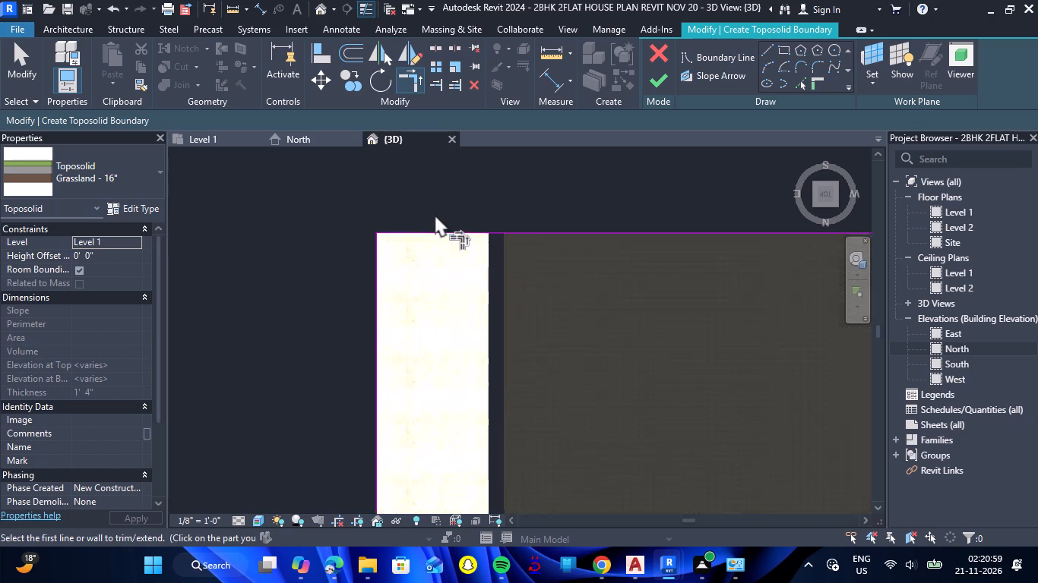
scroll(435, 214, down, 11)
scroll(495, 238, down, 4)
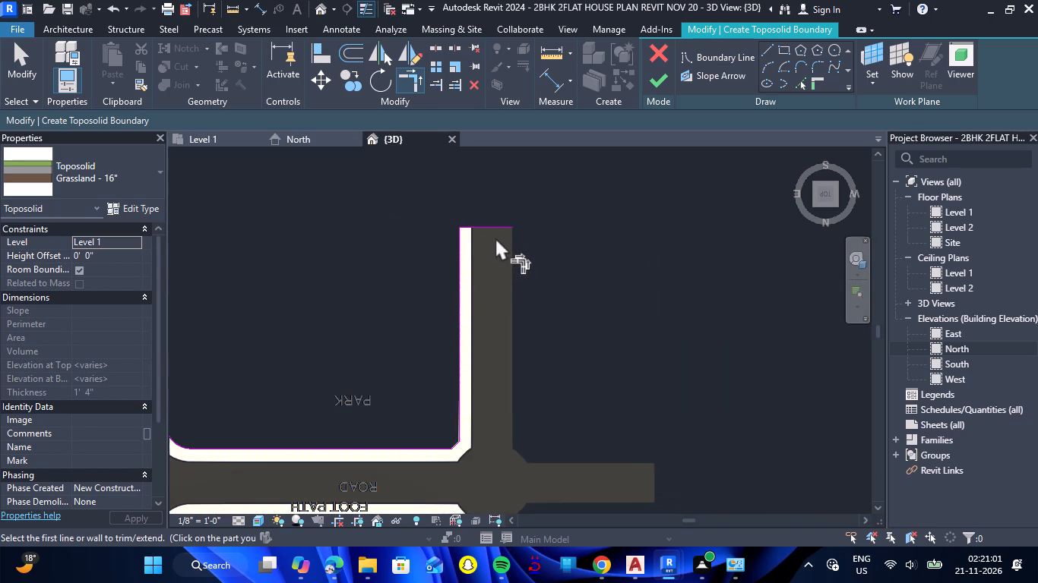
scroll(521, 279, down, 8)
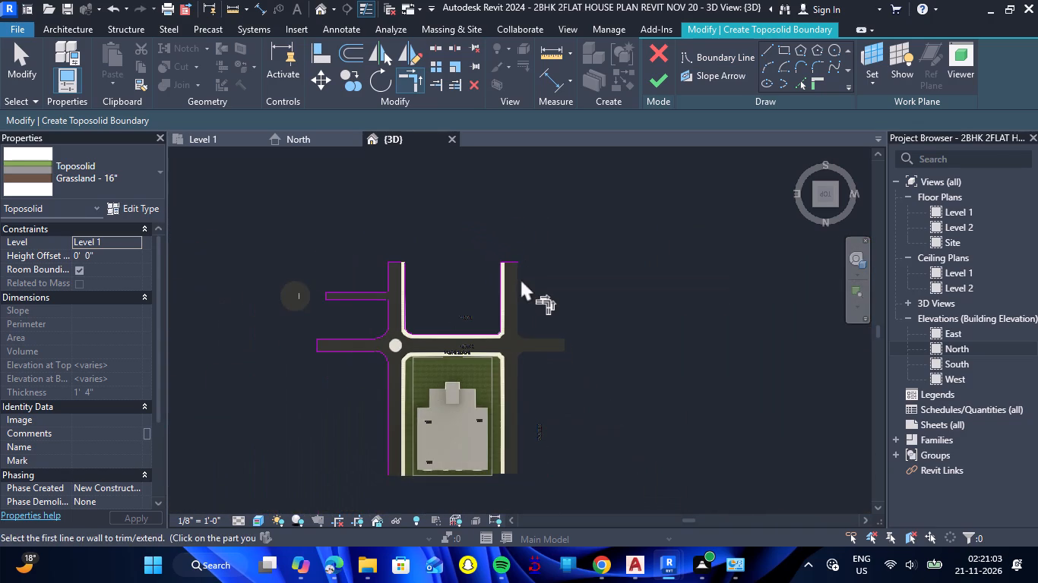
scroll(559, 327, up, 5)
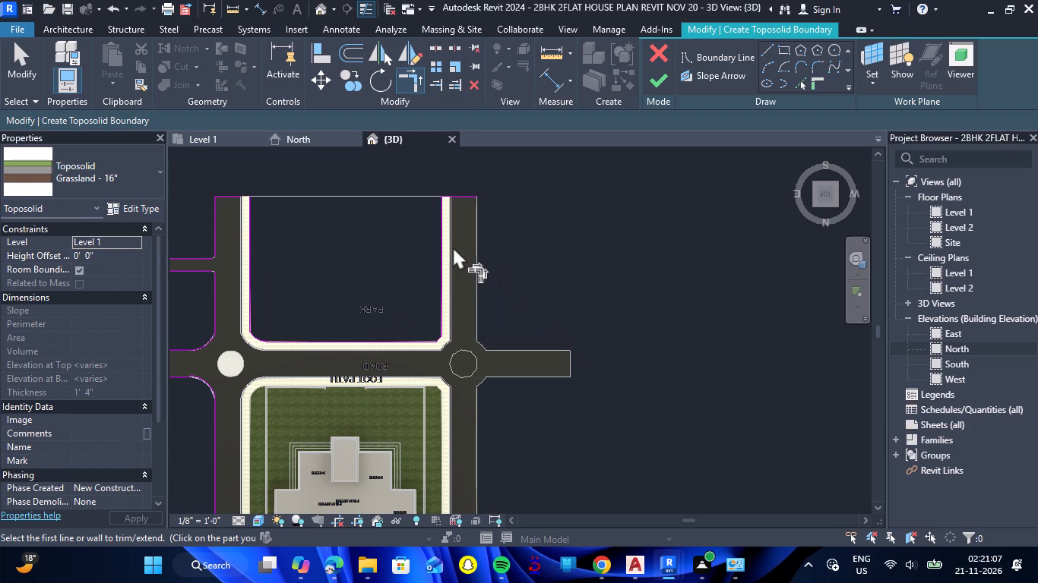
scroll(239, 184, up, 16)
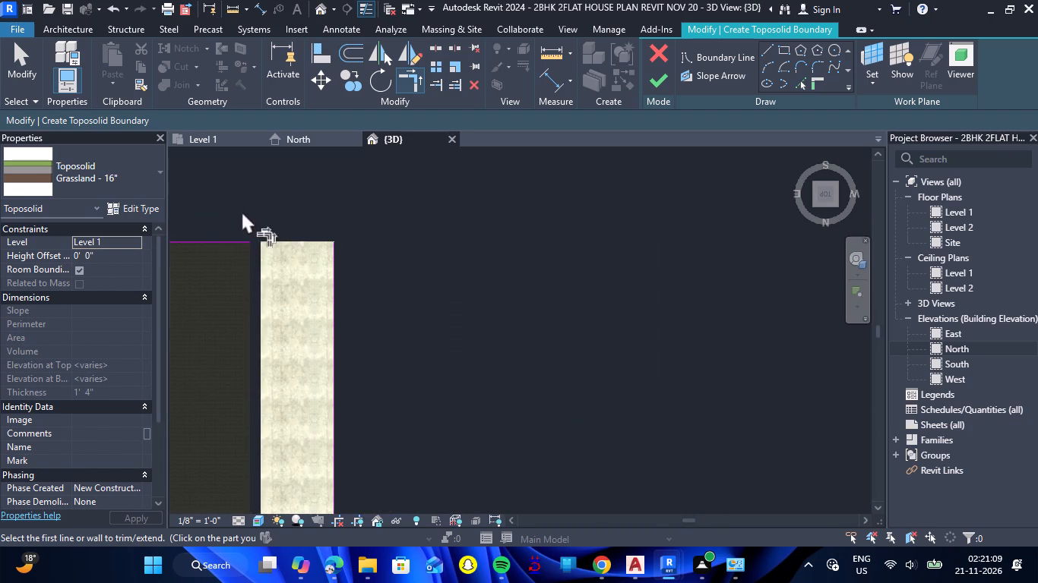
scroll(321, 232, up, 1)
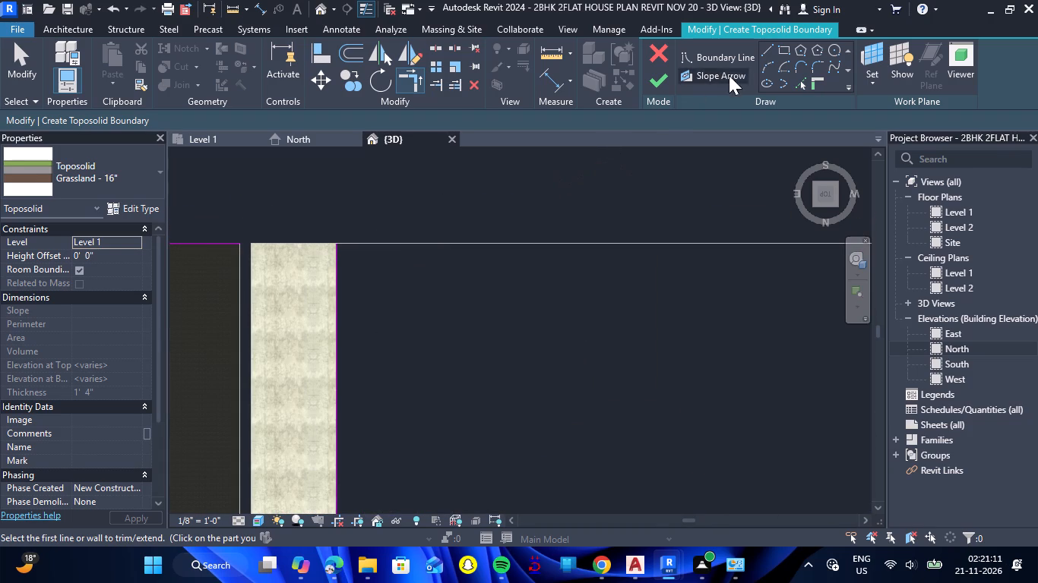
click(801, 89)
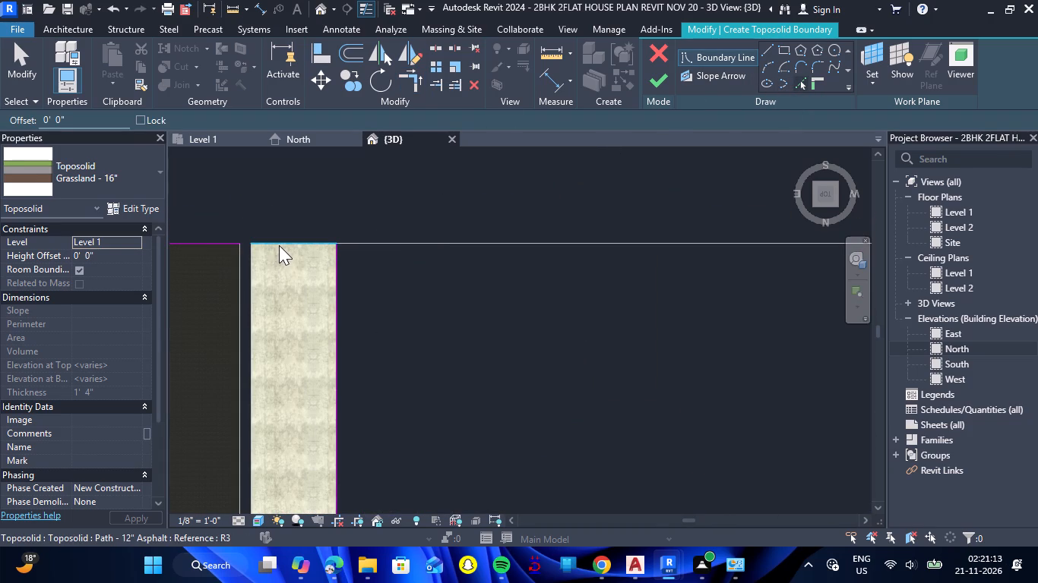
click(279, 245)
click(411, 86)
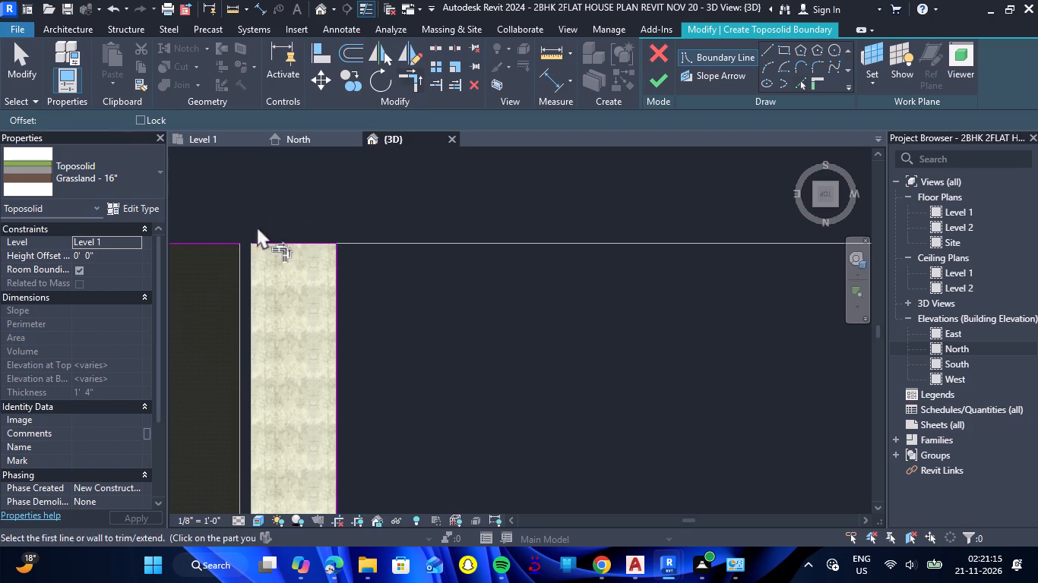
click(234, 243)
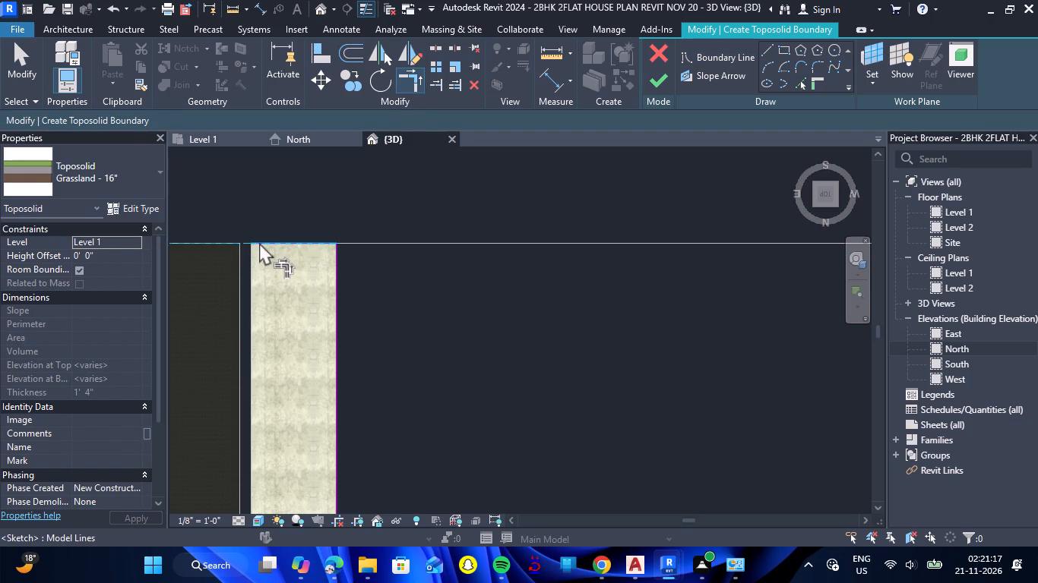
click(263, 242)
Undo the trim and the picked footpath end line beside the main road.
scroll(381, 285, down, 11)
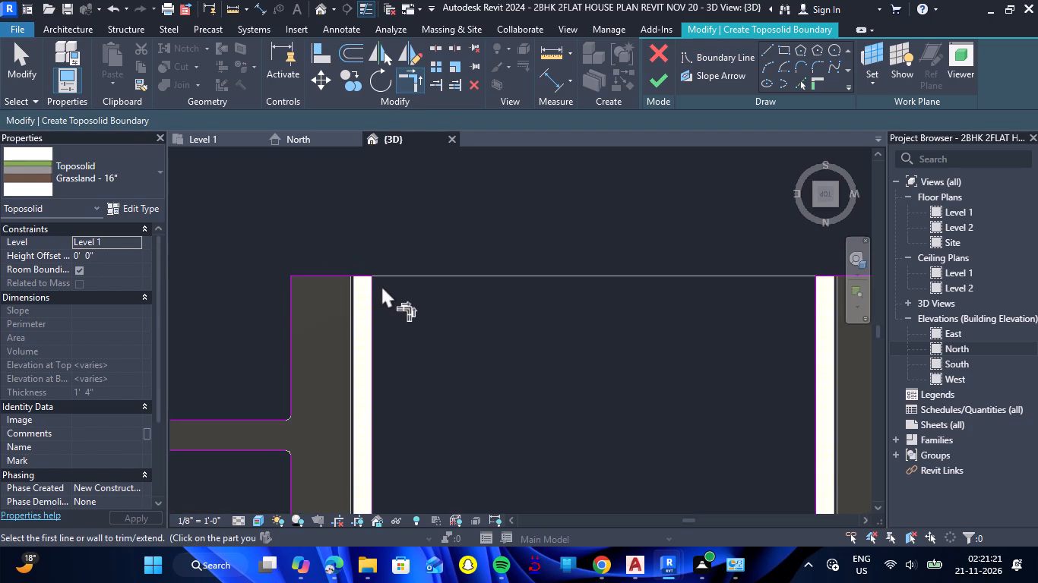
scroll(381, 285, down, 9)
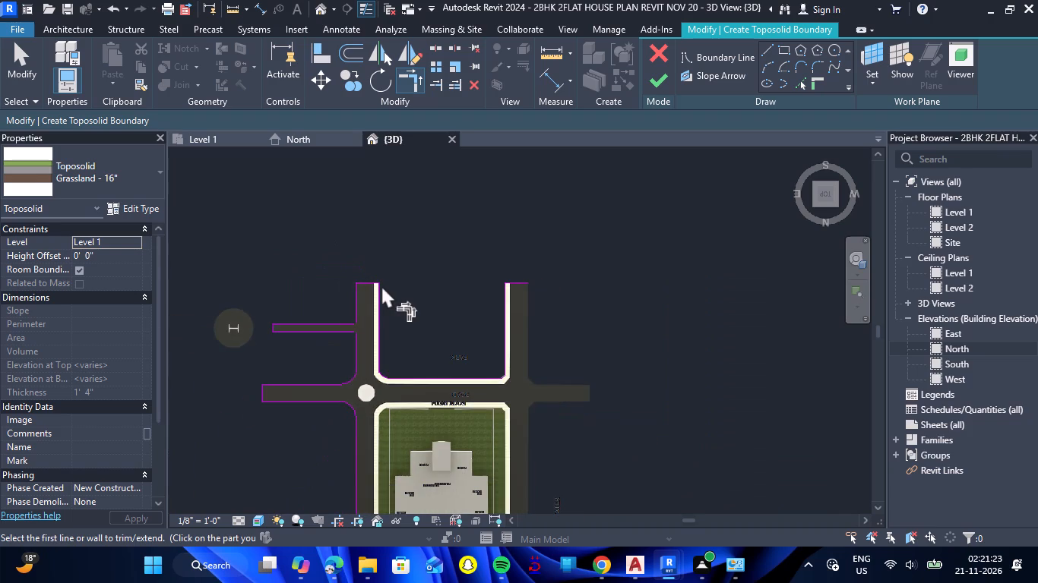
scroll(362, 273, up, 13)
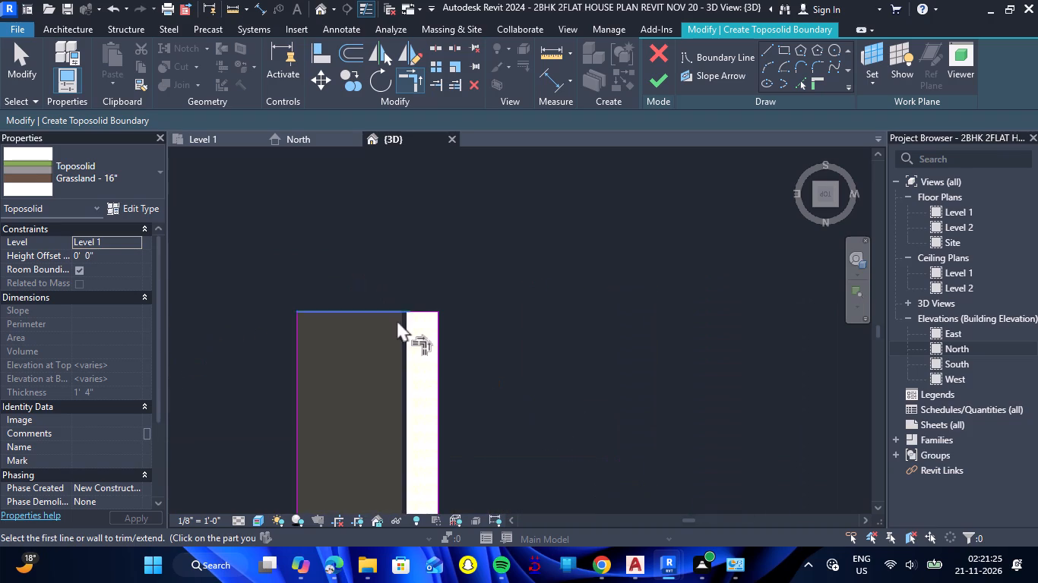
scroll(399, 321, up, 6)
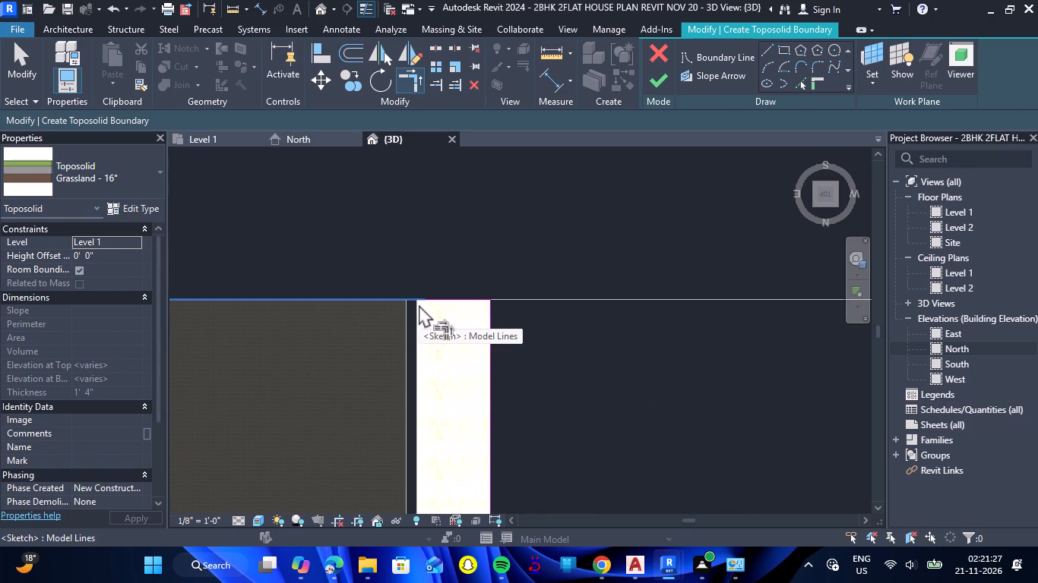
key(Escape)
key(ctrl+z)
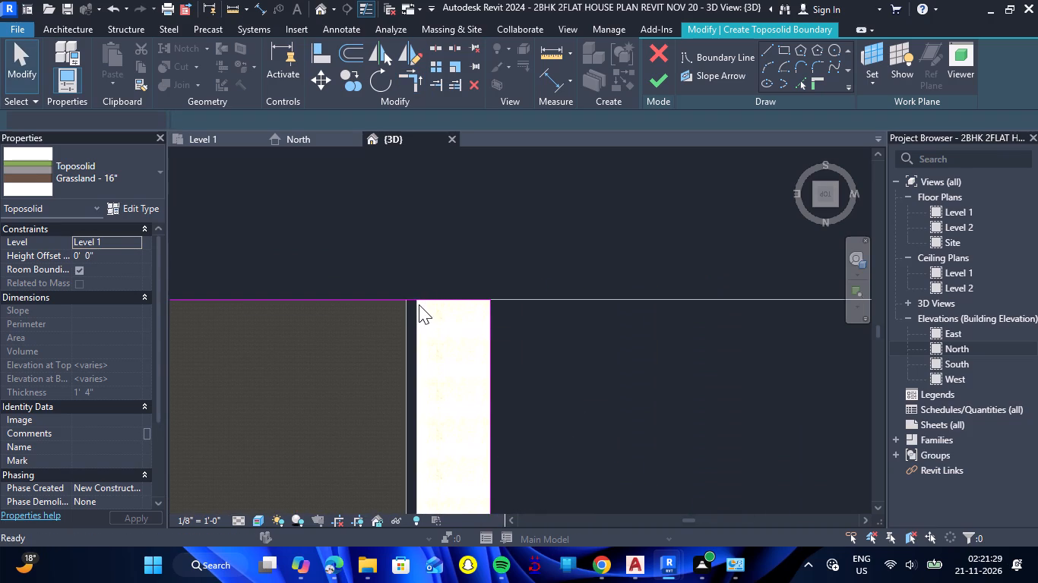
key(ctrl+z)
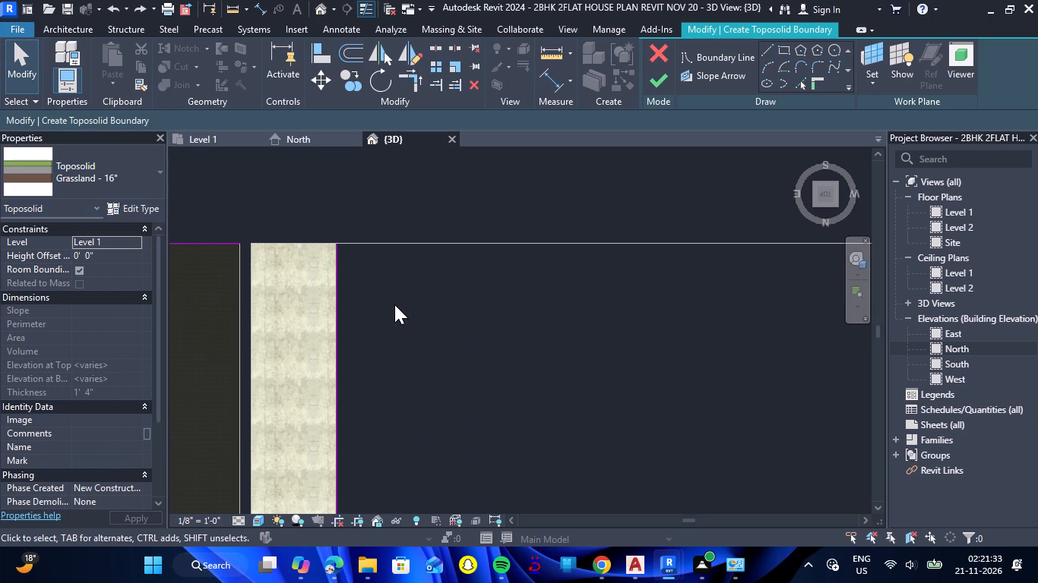
Select the boundary lines around the park, both sides, both corners and the road-side edge, plus the west footpath and road end lines.
click(340, 293)
scroll(360, 264, down, 12)
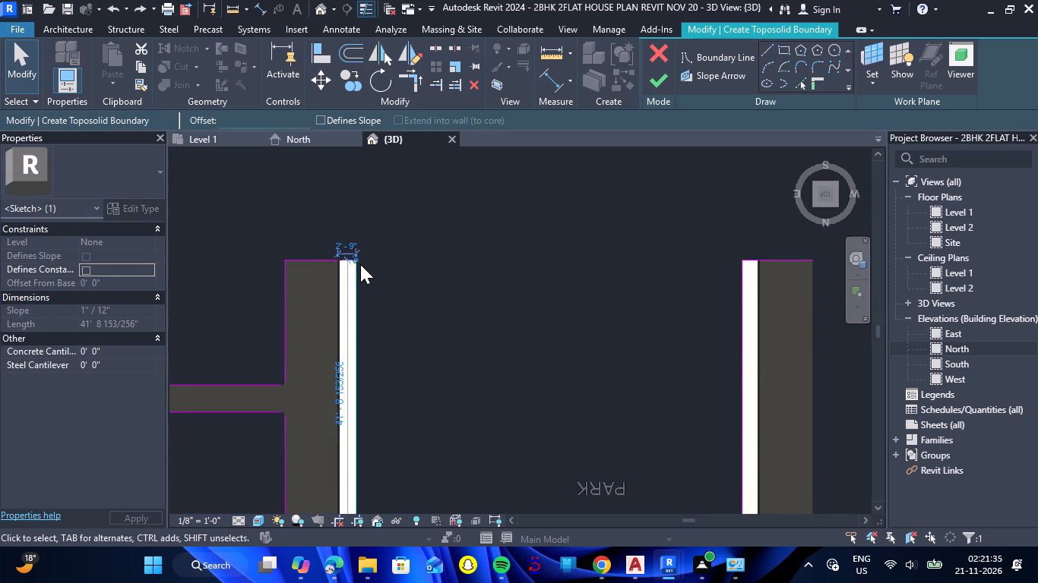
scroll(380, 317, down, 6)
scroll(396, 410, up, 8)
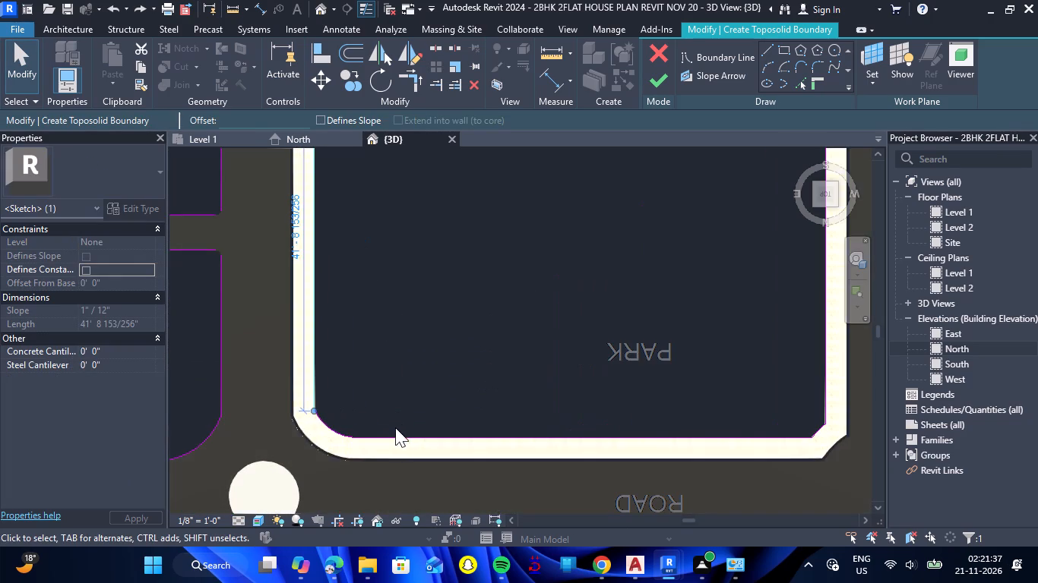
click(397, 435)
click(334, 430)
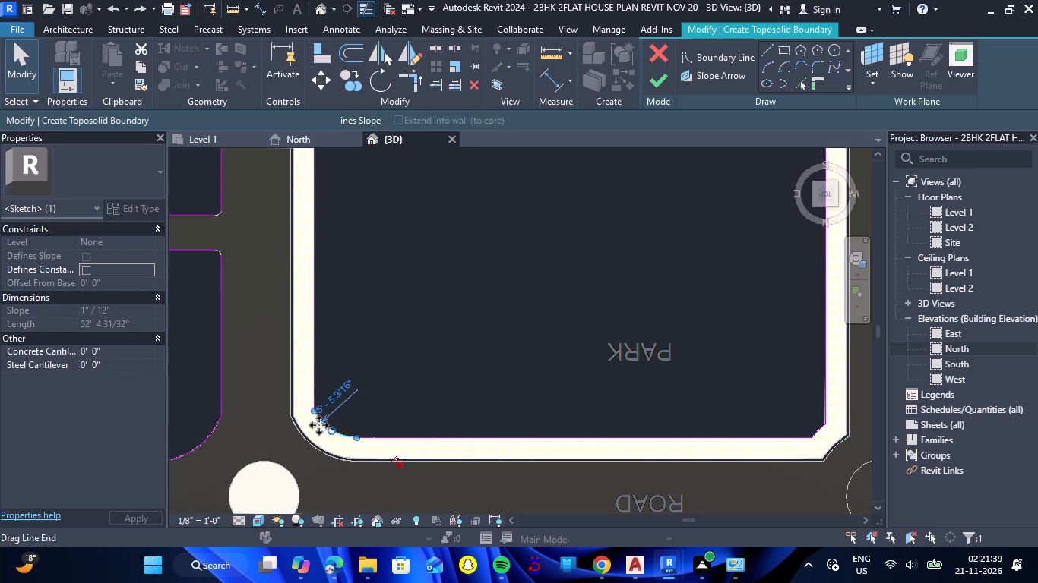
scroll(318, 425, down, 5)
click(460, 435)
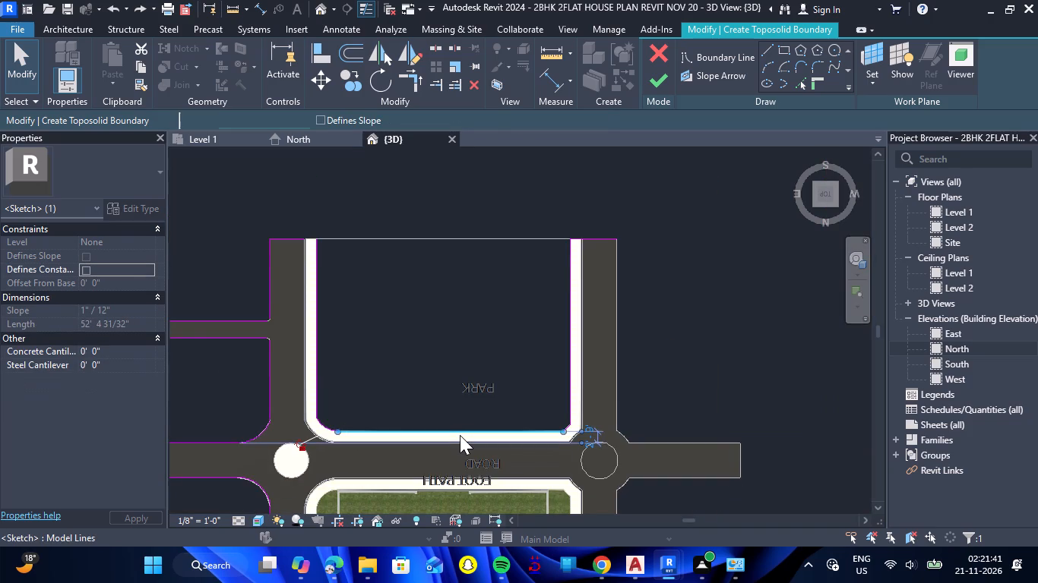
ctrl+click(324, 421)
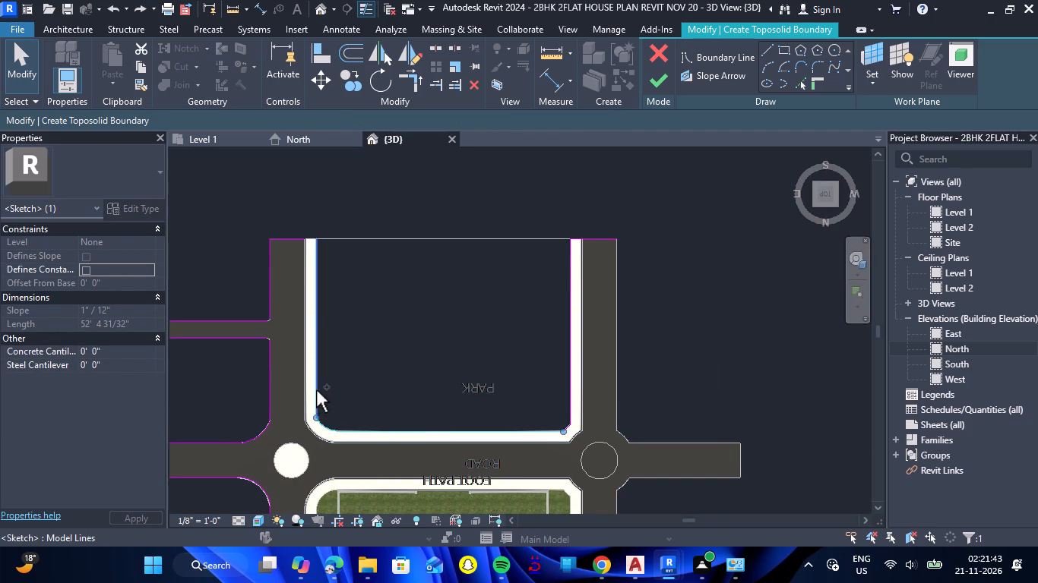
ctrl+click(316, 389)
ctrl+click(568, 402)
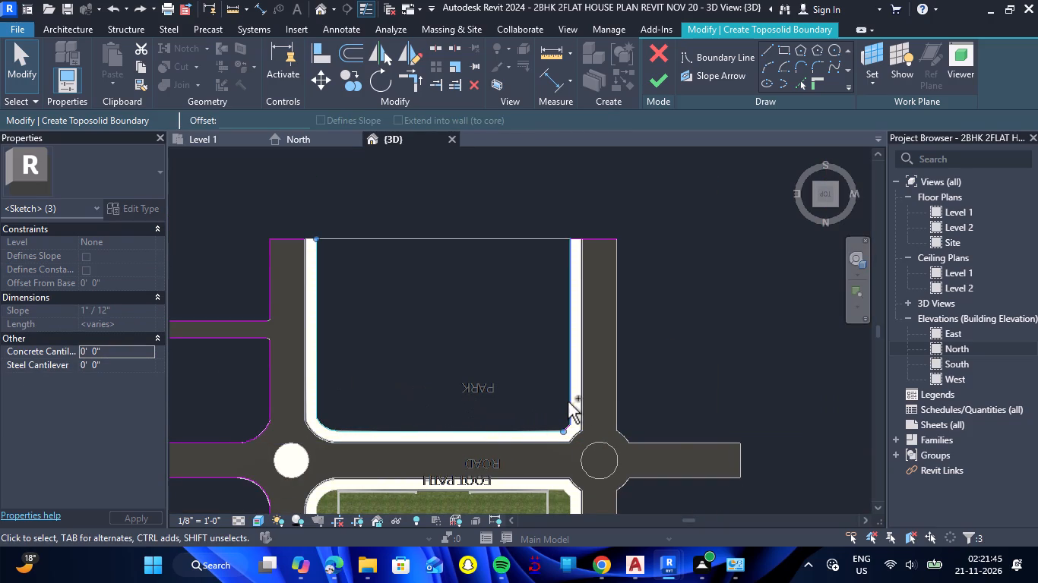
scroll(569, 426, up, 14)
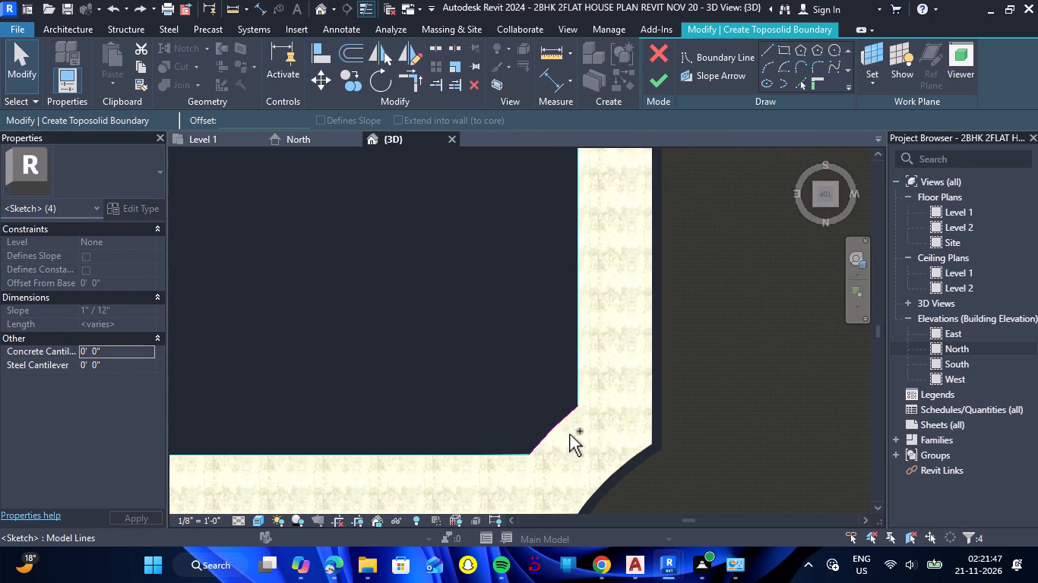
ctrl+click(557, 424)
scroll(574, 437, down, 8)
scroll(596, 315, down, 4)
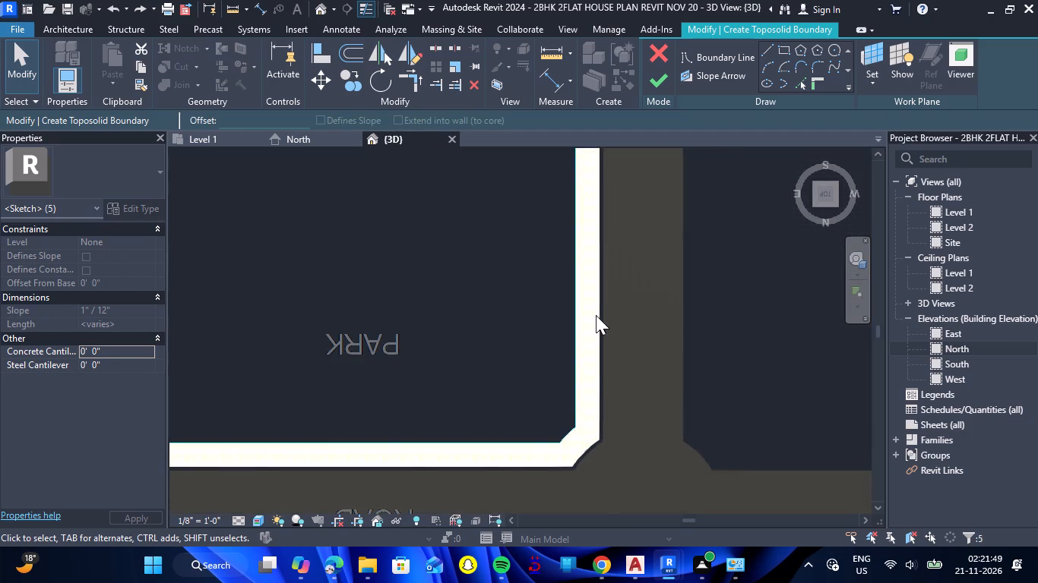
scroll(596, 315, down, 2)
scroll(603, 187, up, 13)
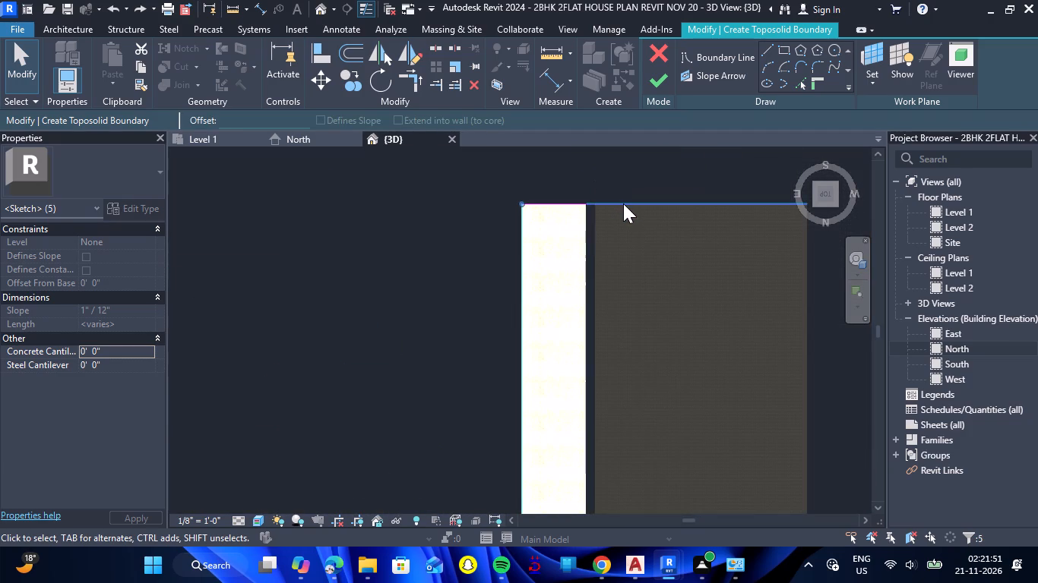
ctrl+click(626, 204)
ctrl+click(574, 206)
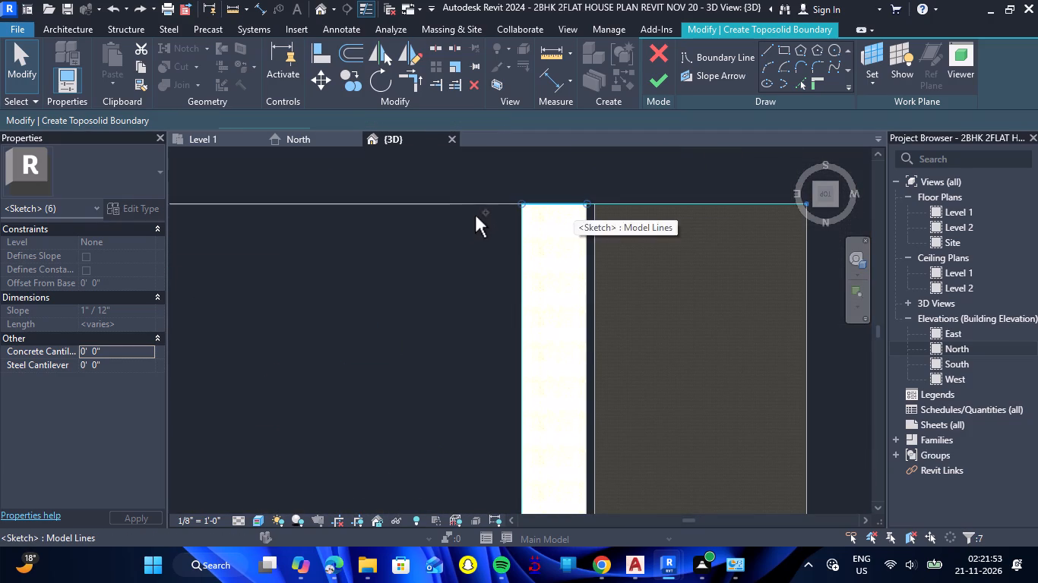
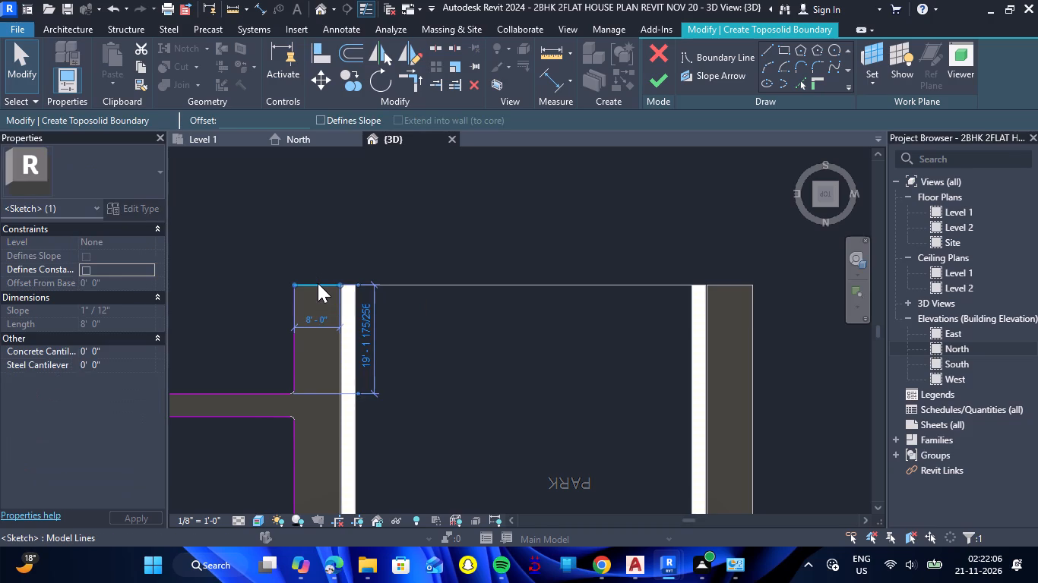
Draw three chained boundary lines enclosing the helipad side, running out from the main road's end, along about 132 ft, and back to its other end.
scroll(318, 283, down, 9)
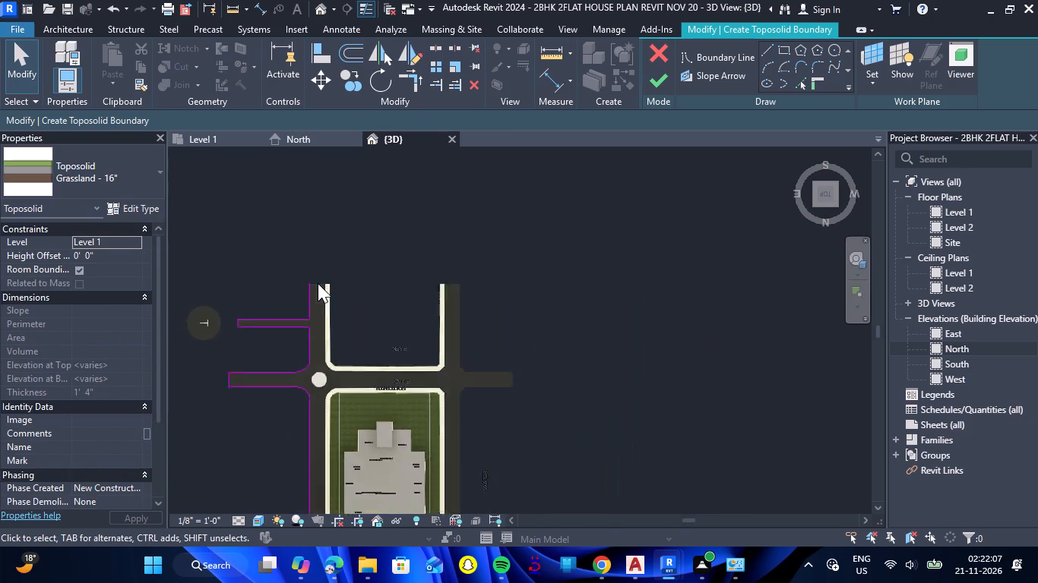
scroll(318, 283, down, 1)
click(763, 48)
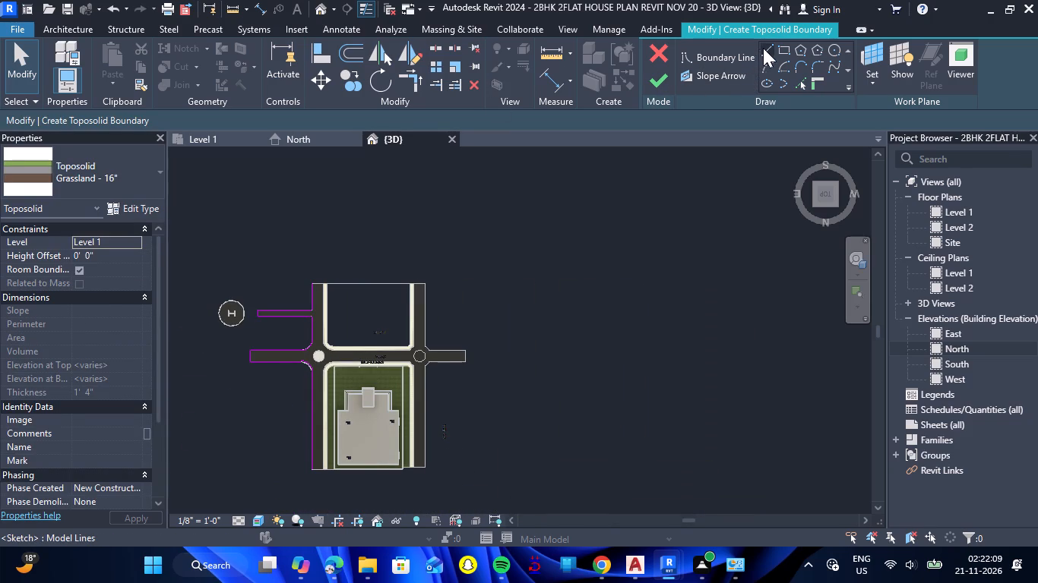
click(312, 283)
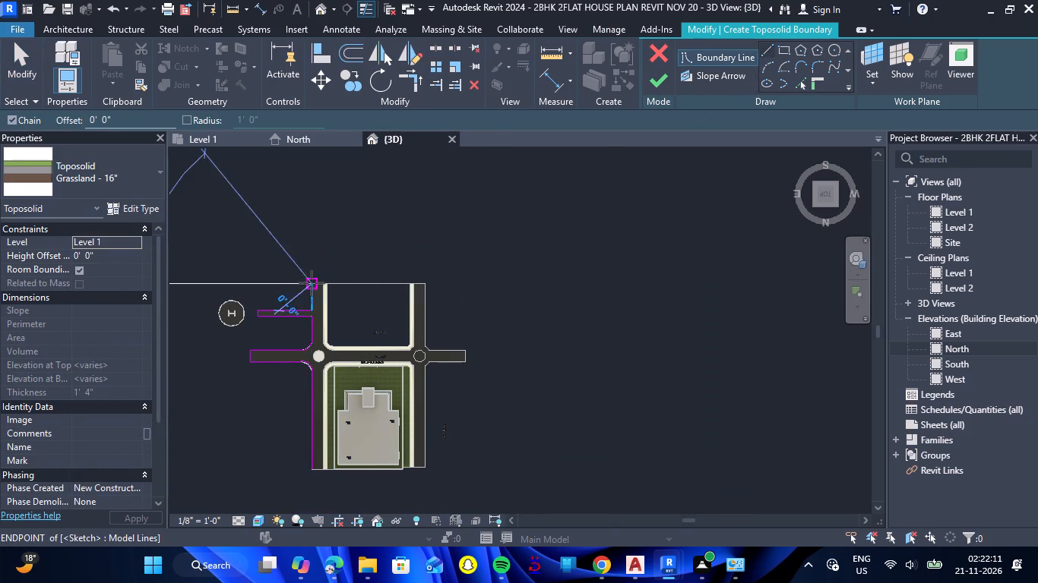
click(191, 283)
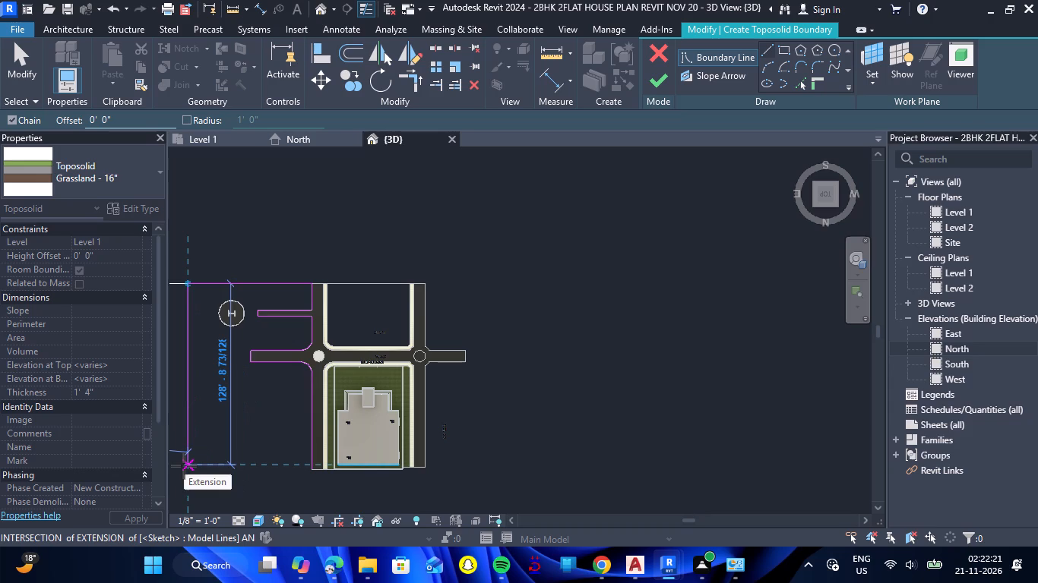
click(185, 470)
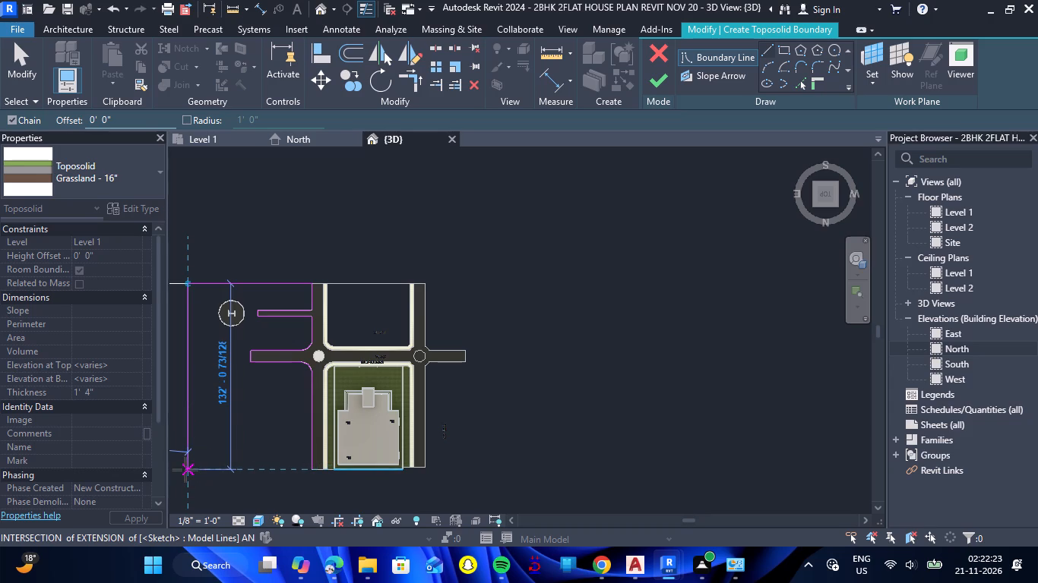
click(307, 469)
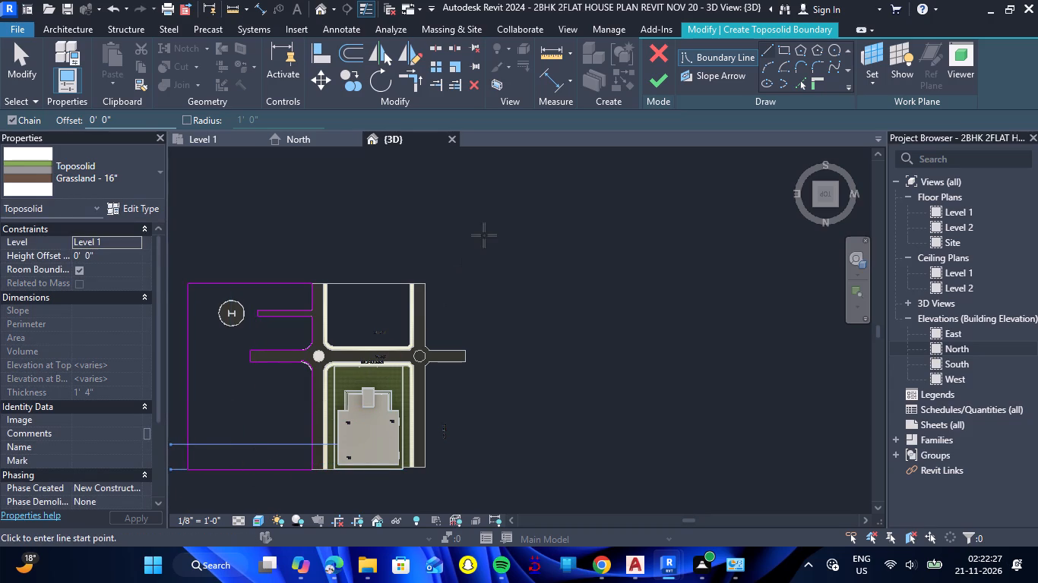
click(664, 81)
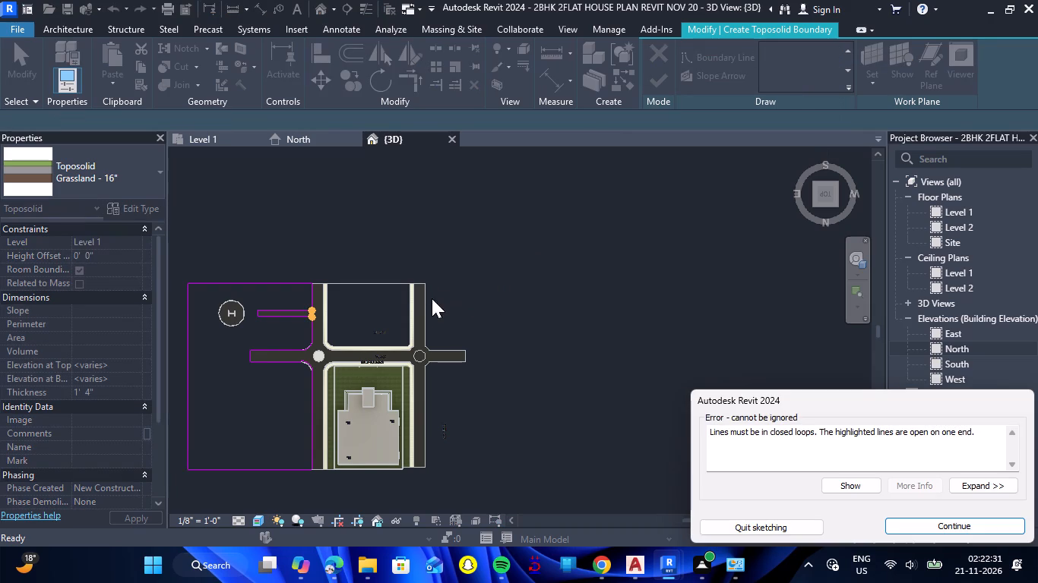
click(941, 524)
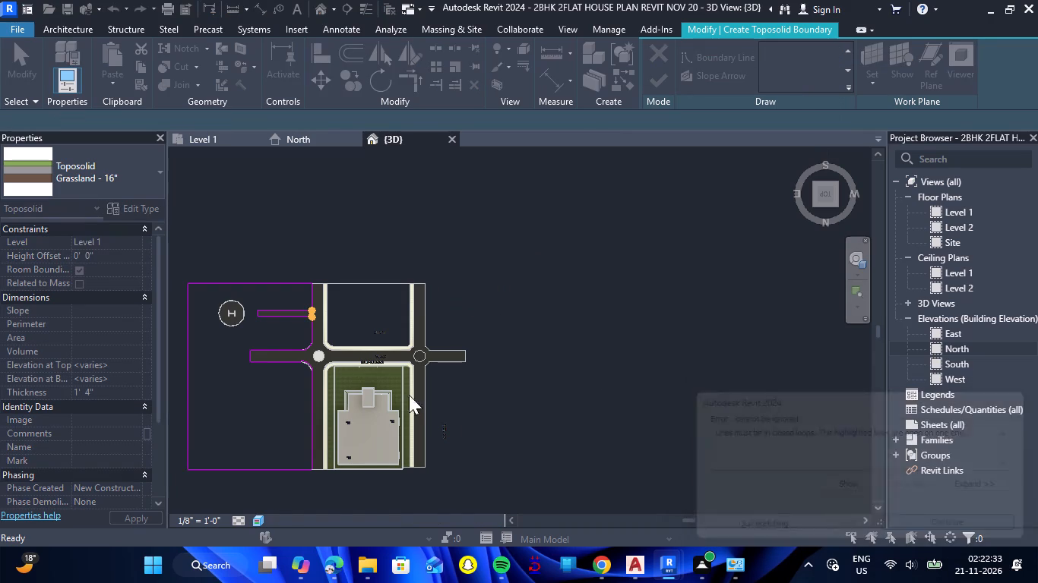
Pick the two rounded corner edges where the narrow side road meets the main road as boundary lines and finish the grassland toposolid.
scroll(309, 299, up, 13)
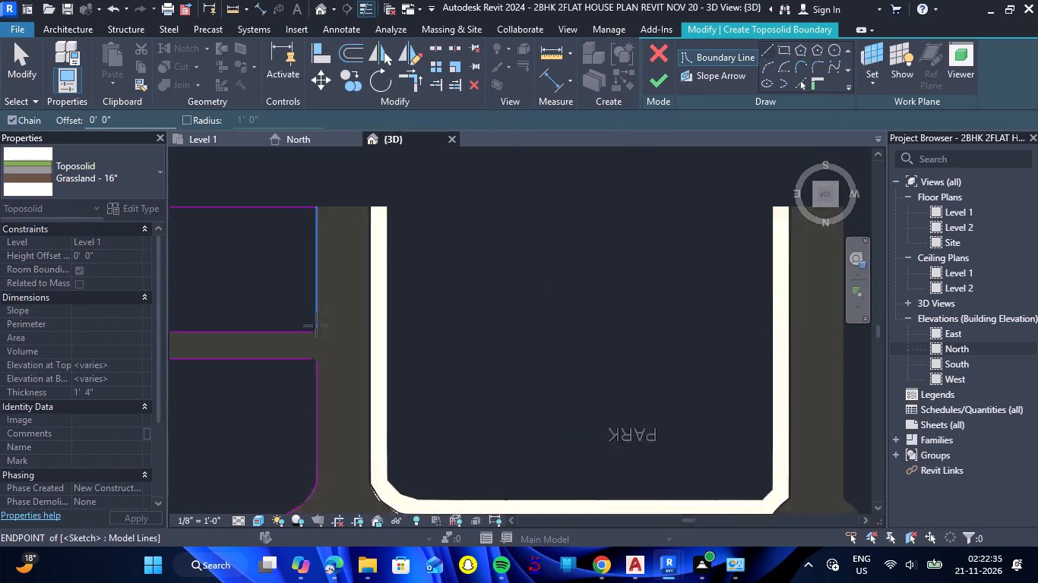
scroll(311, 309, up, 6)
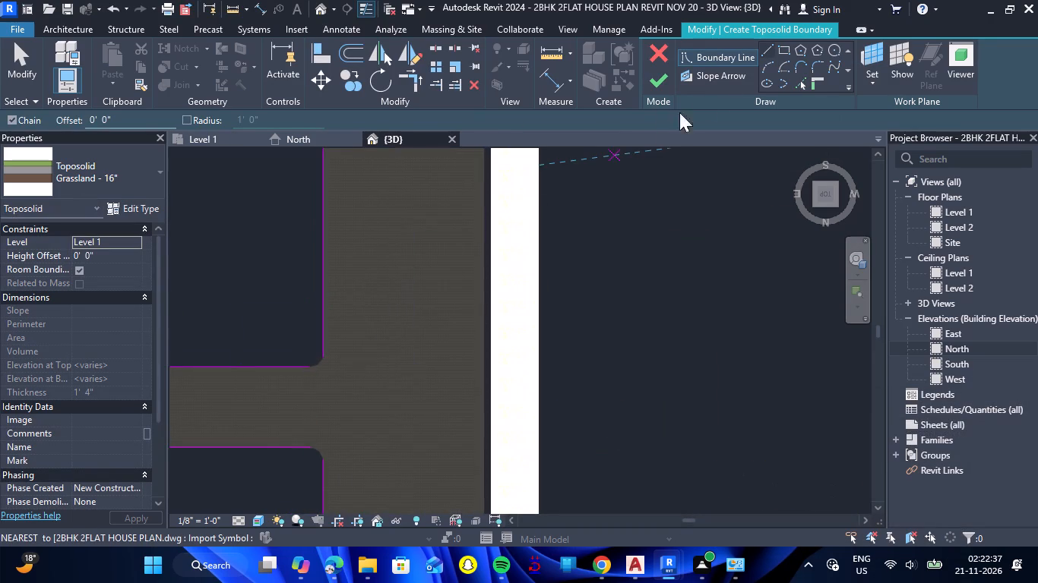
click(801, 84)
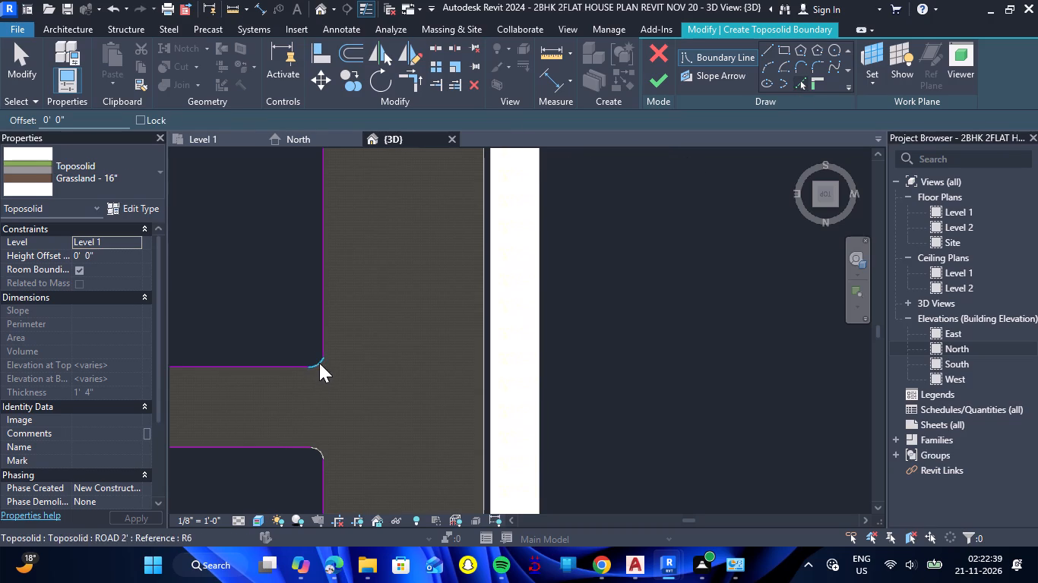
click(319, 363)
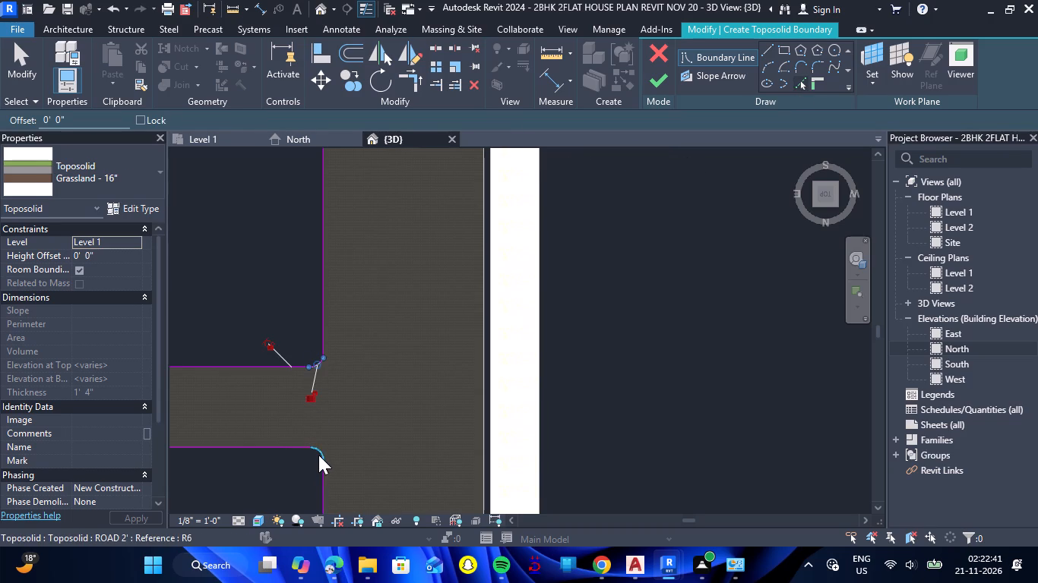
click(318, 452)
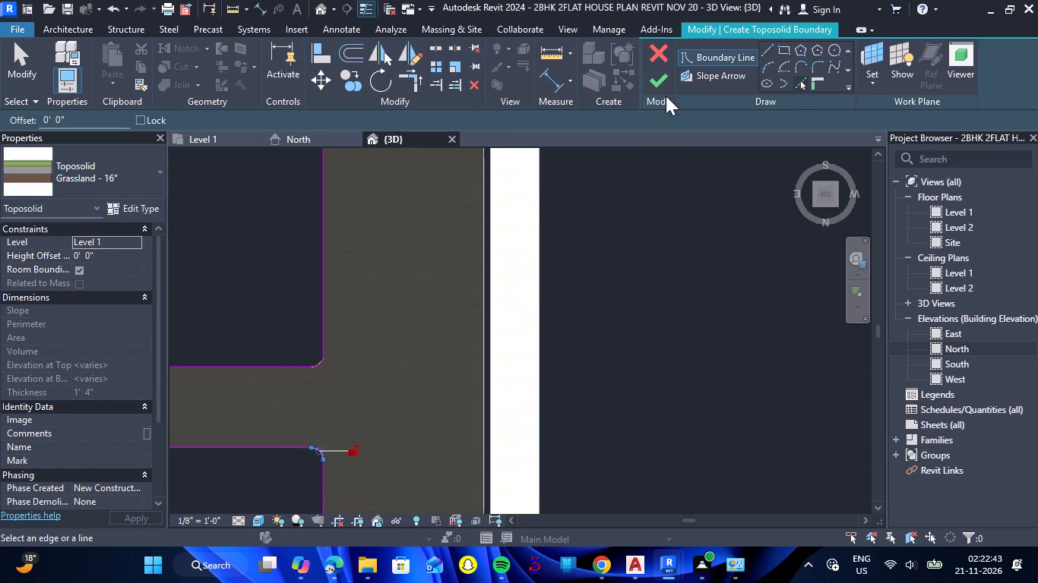
click(664, 90)
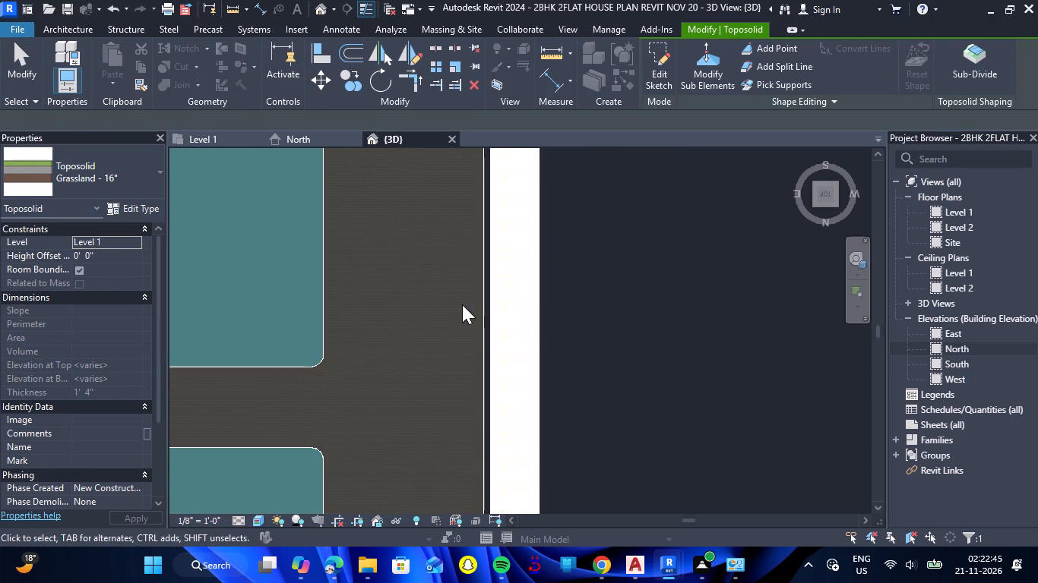
scroll(462, 304, down, 19)
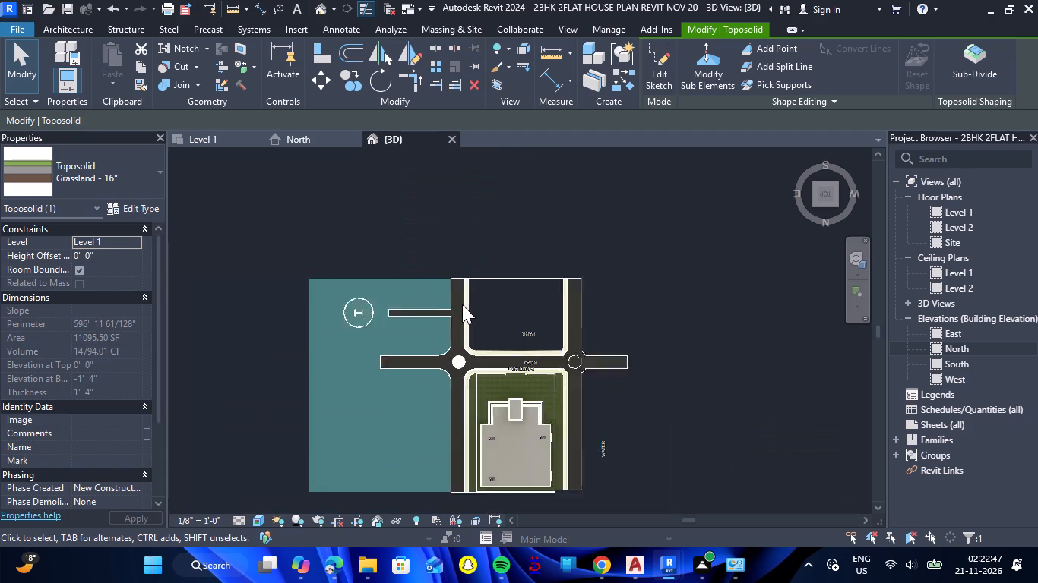
click(244, 367)
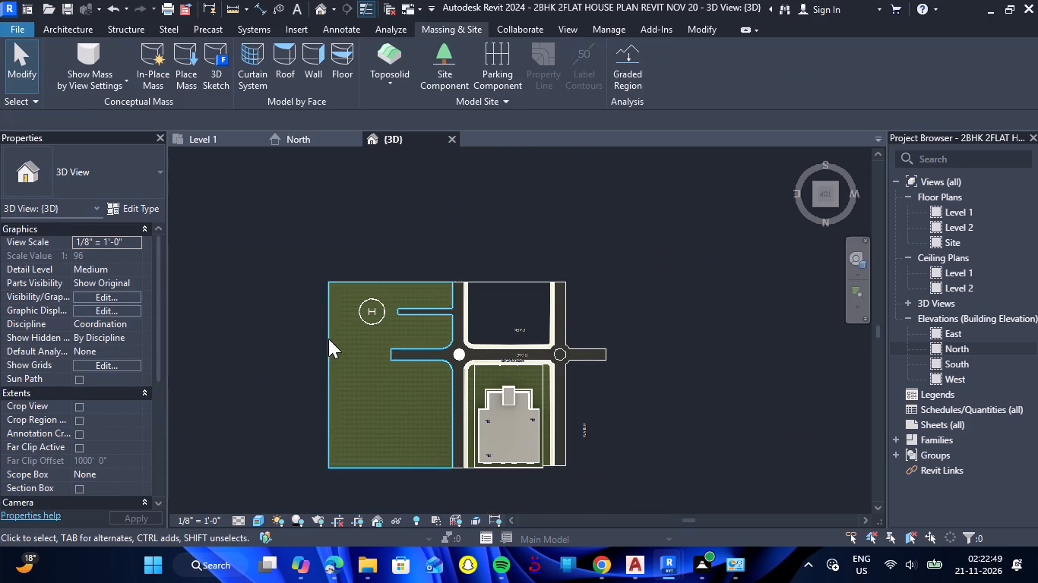
Open the helipad's in-place Roads model for editing.
scroll(353, 324, up, 5)
scroll(245, 324, down, 2)
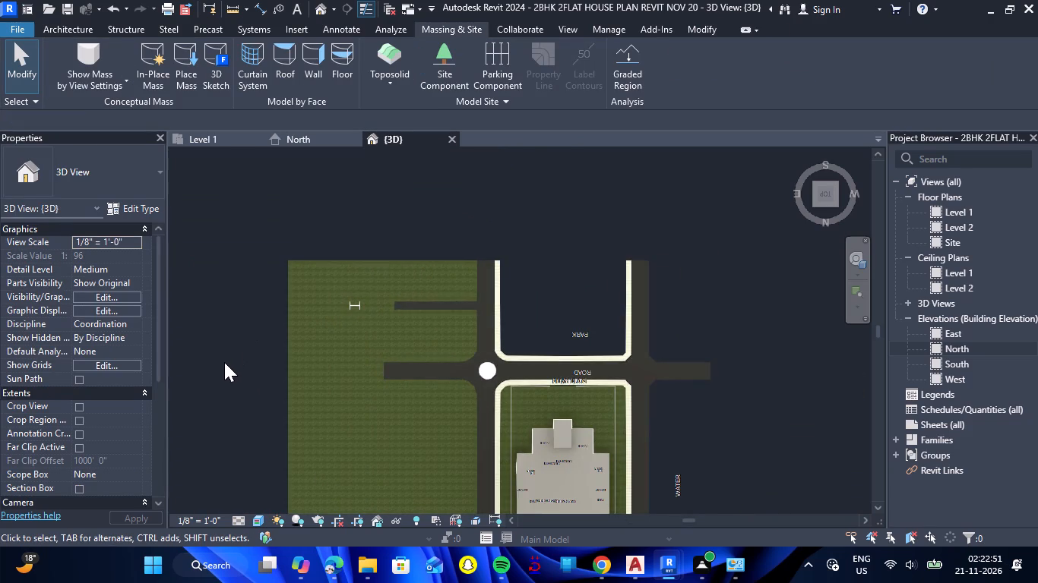
drag(213, 368, 382, 229)
shift+right_drag(213, 369, 382, 229)
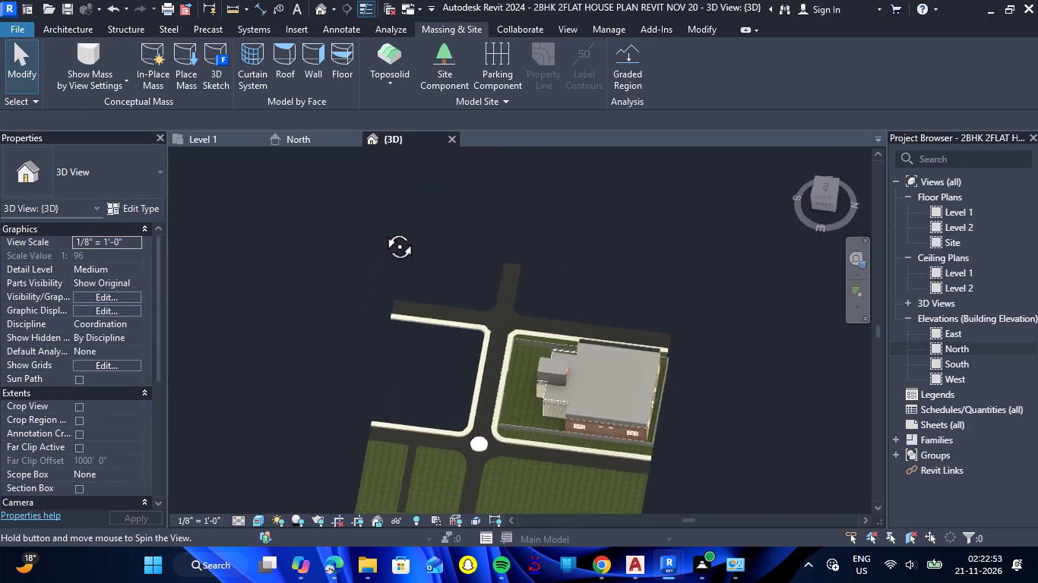
drag(382, 229, 388, 215)
shift+right_drag(382, 229, 388, 215)
scroll(368, 227, down, 7)
shift+drag(390, 403, 393, 381)
shift+right_drag(390, 403, 393, 381)
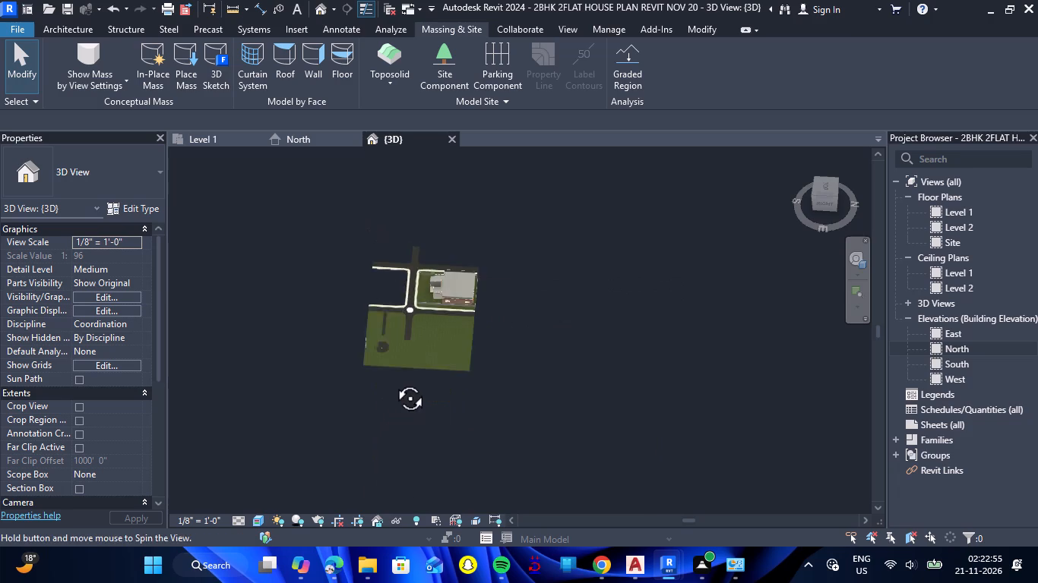
shift+drag(393, 381, 409, 339)
shift+right_drag(393, 381, 409, 339)
scroll(396, 328, up, 12)
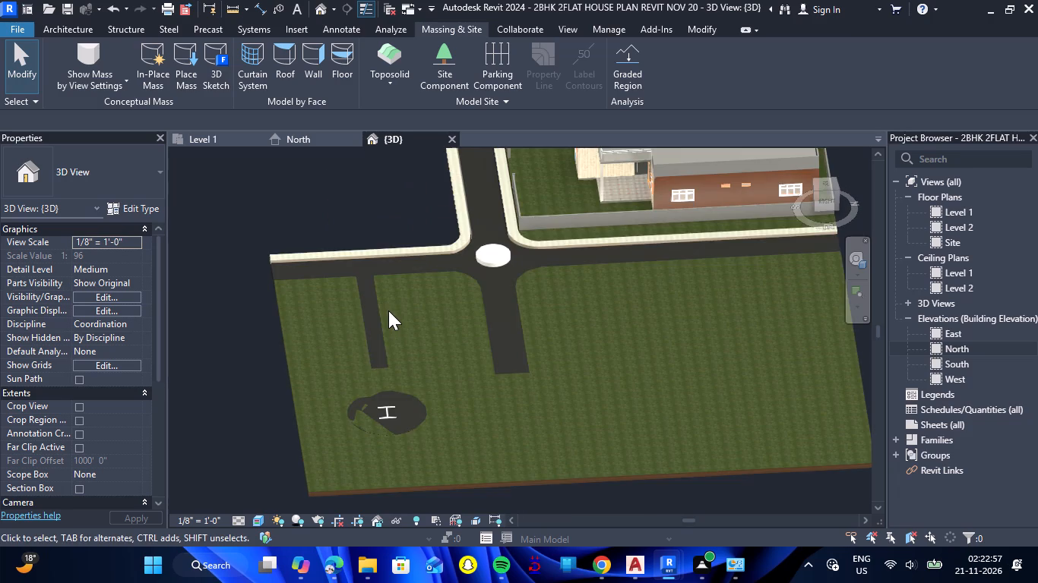
click(406, 424)
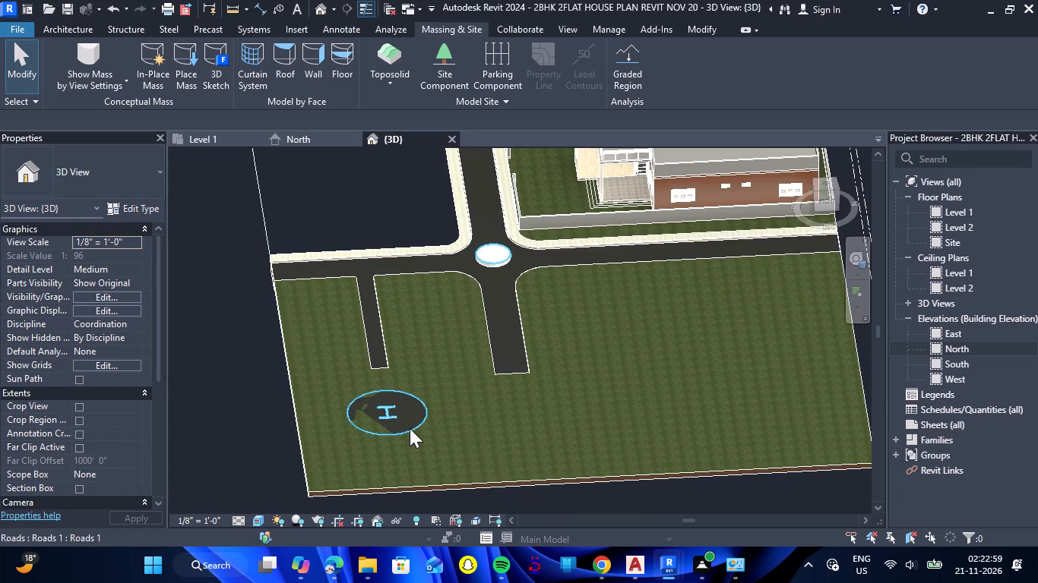
click(410, 427)
scroll(410, 427, up, 8)
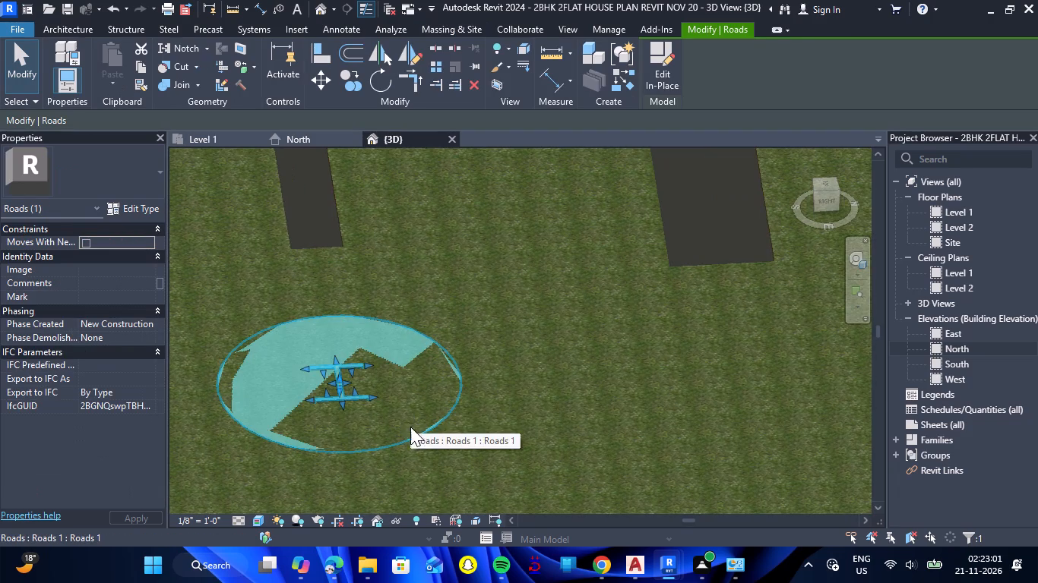
double_click(353, 452)
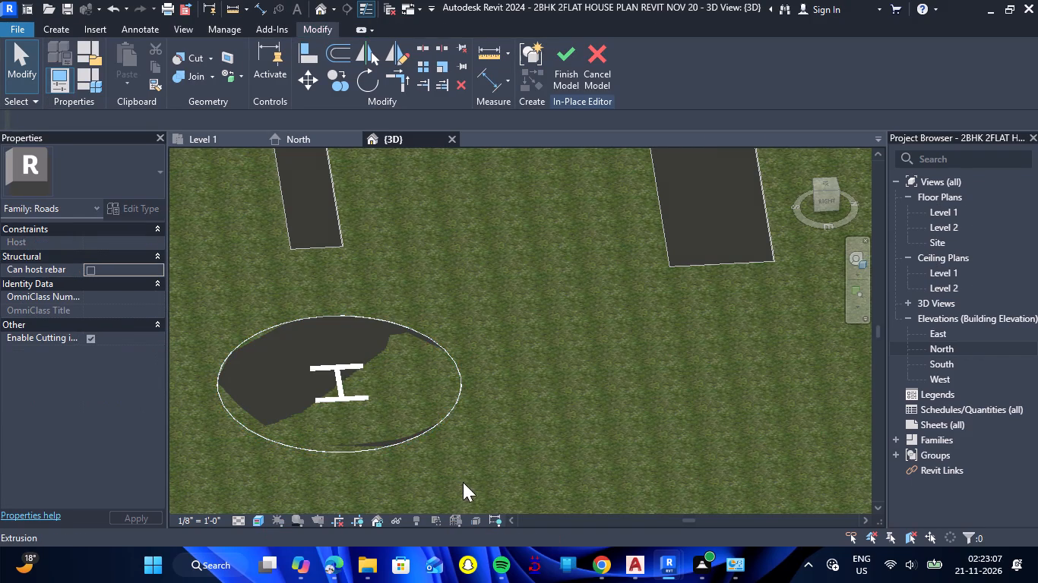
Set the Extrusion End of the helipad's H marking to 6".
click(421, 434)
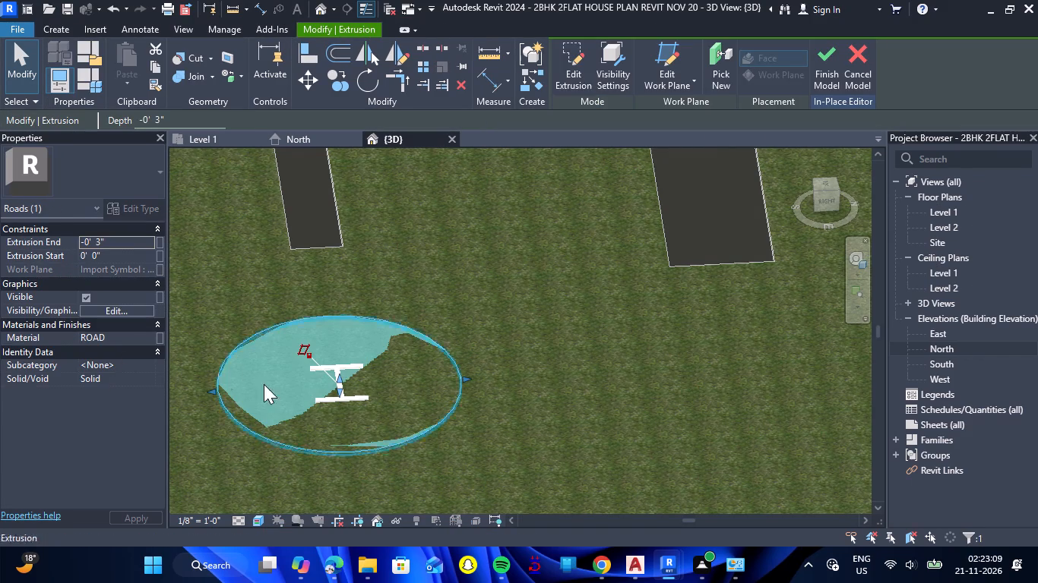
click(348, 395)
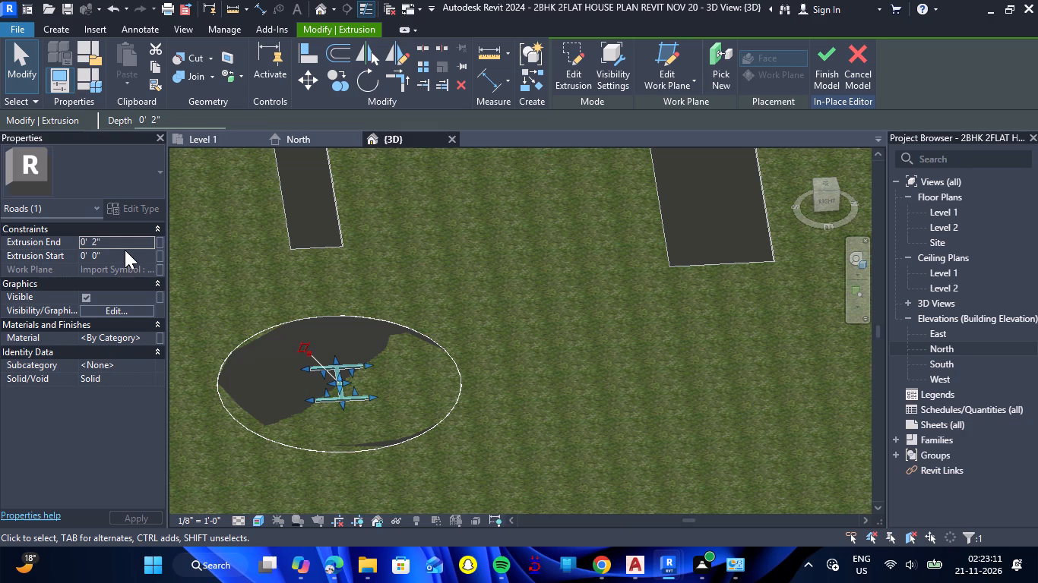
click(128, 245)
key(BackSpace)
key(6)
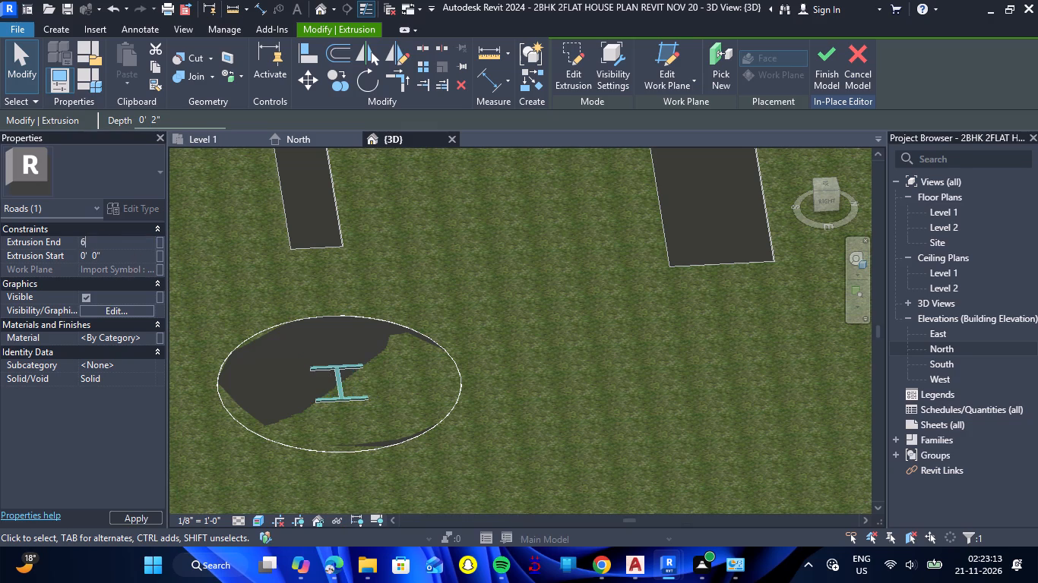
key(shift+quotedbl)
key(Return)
Set the Extrusion End of the circular helipad slab to 3".
click(305, 449)
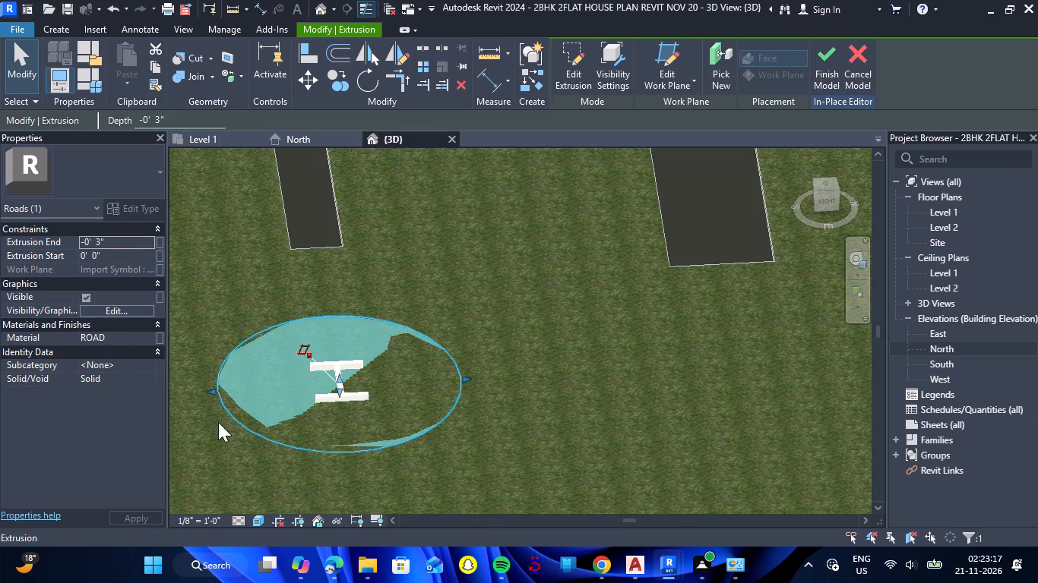
click(134, 239)
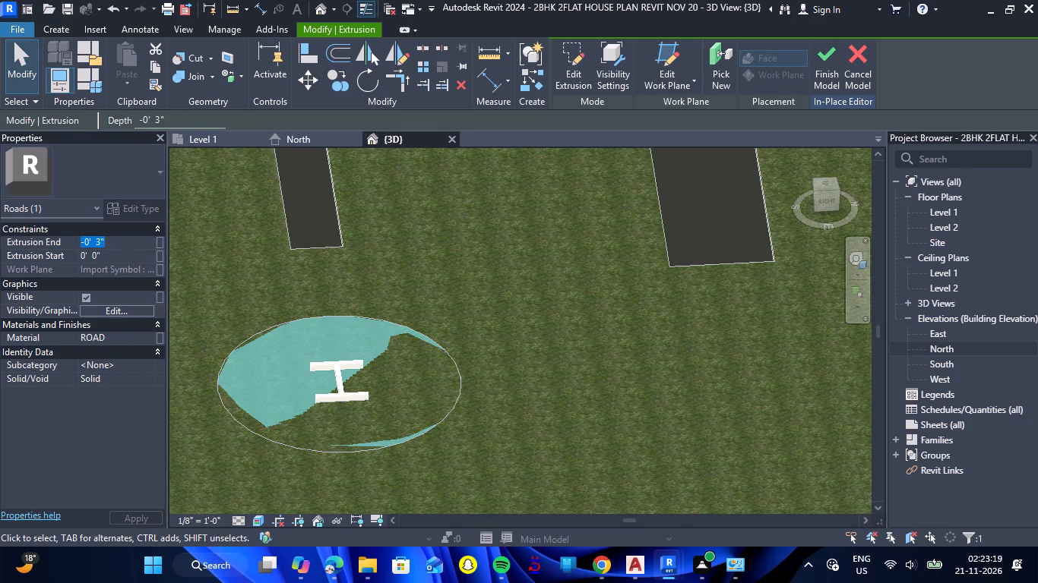
key(3)
key(shift+quotedbl)
key(Return)
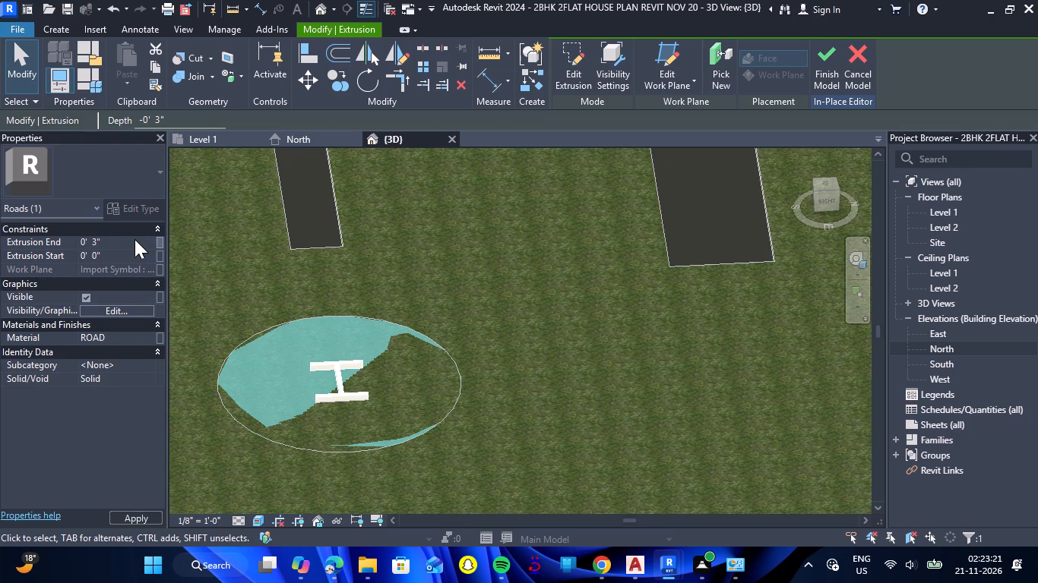
click(463, 441)
Set the Extrusion End of the helipad's H marking to 3".
scroll(345, 403, up, 7)
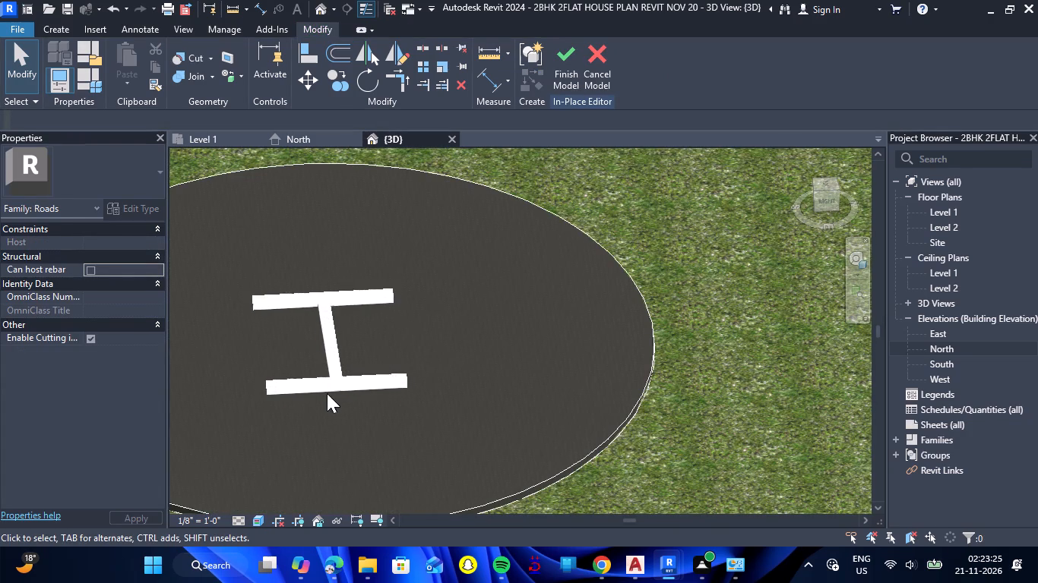
scroll(328, 383, up, 1)
click(328, 383)
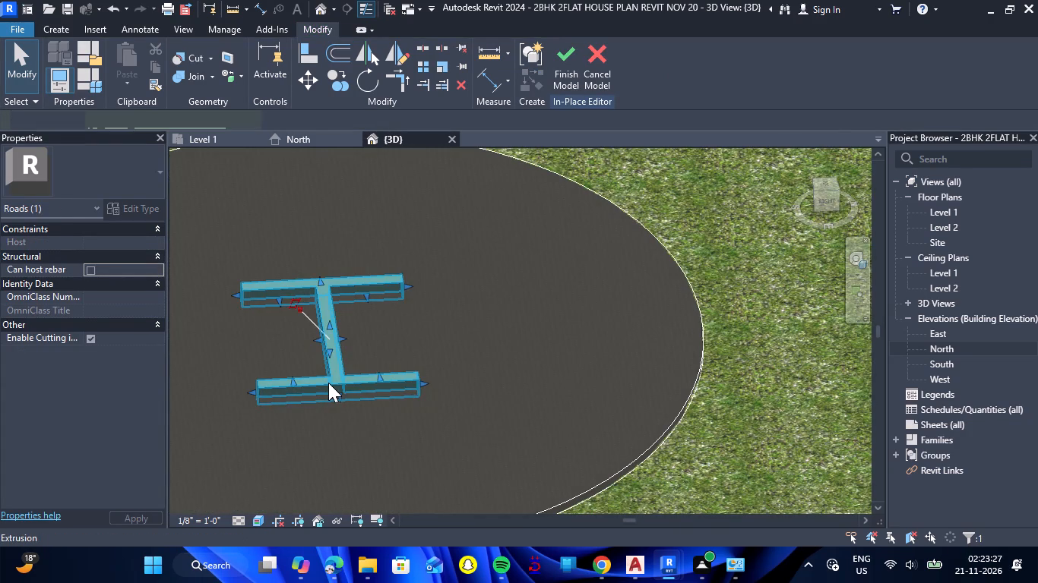
click(114, 239)
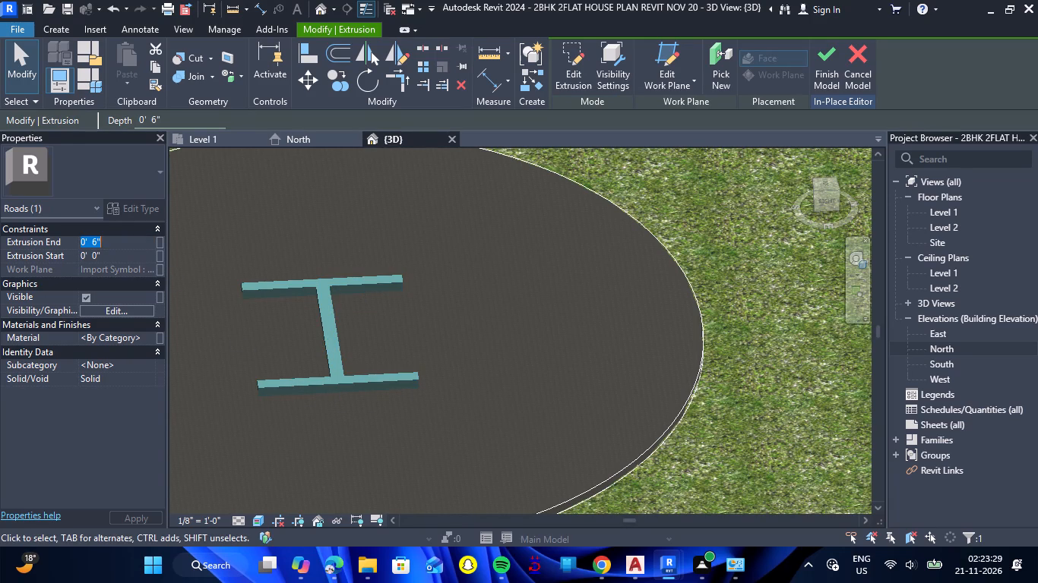
key(BackSpace)
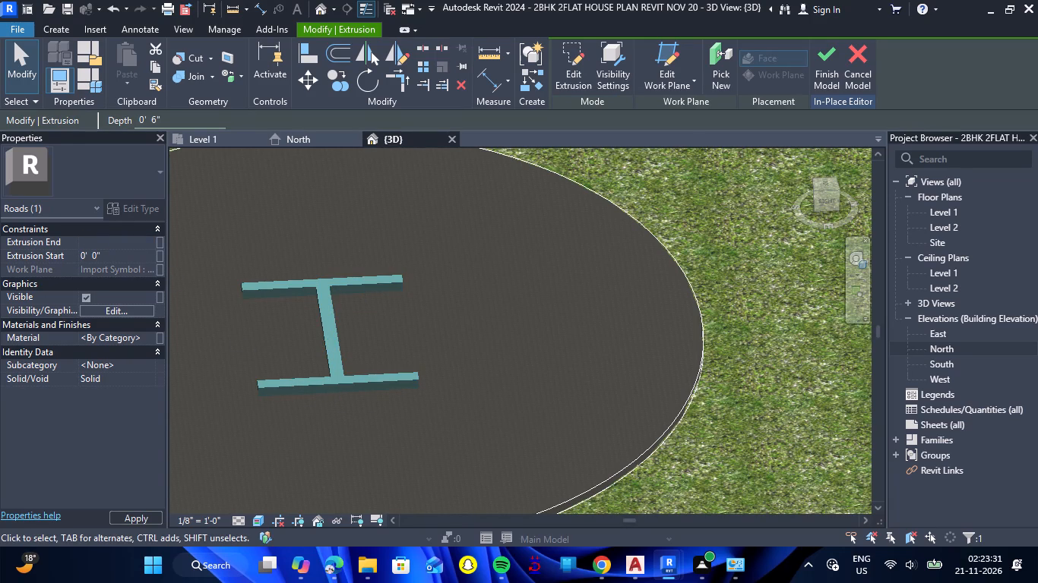
text(3")
key(Return)
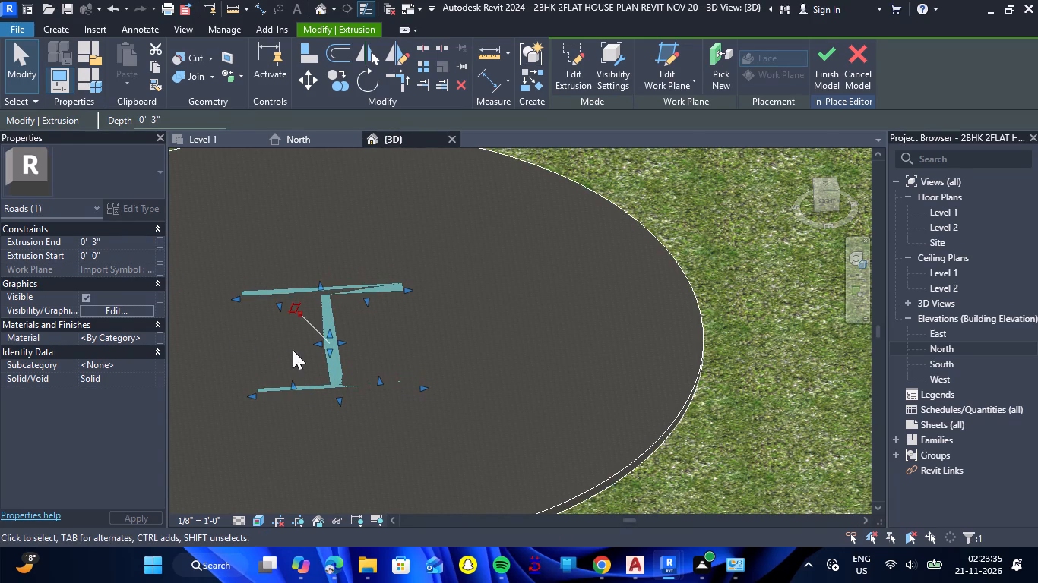
Set the Extrusion End of the helipad's H marking to 4".
click(408, 362)
click(356, 388)
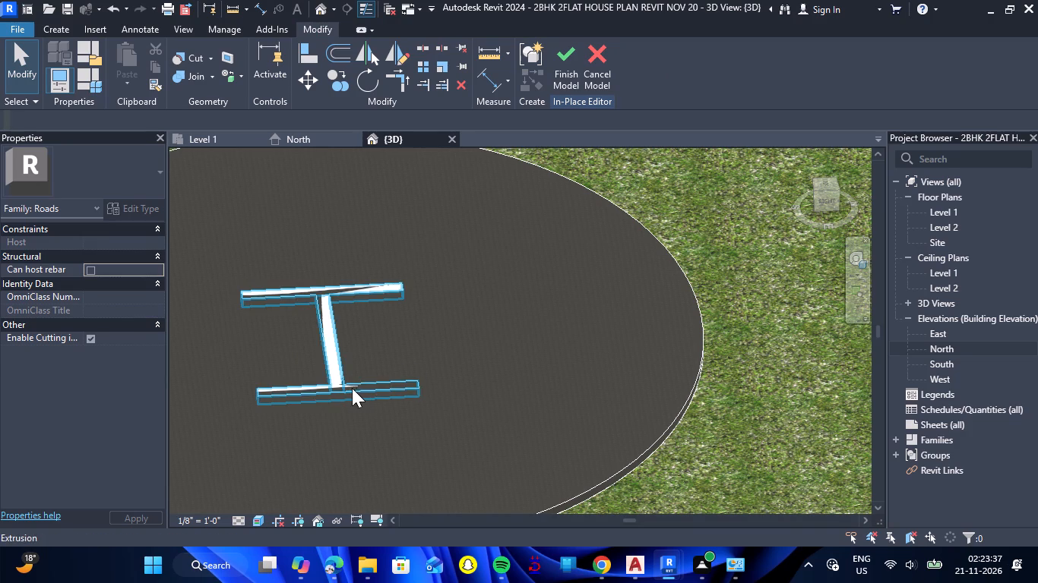
click(119, 244)
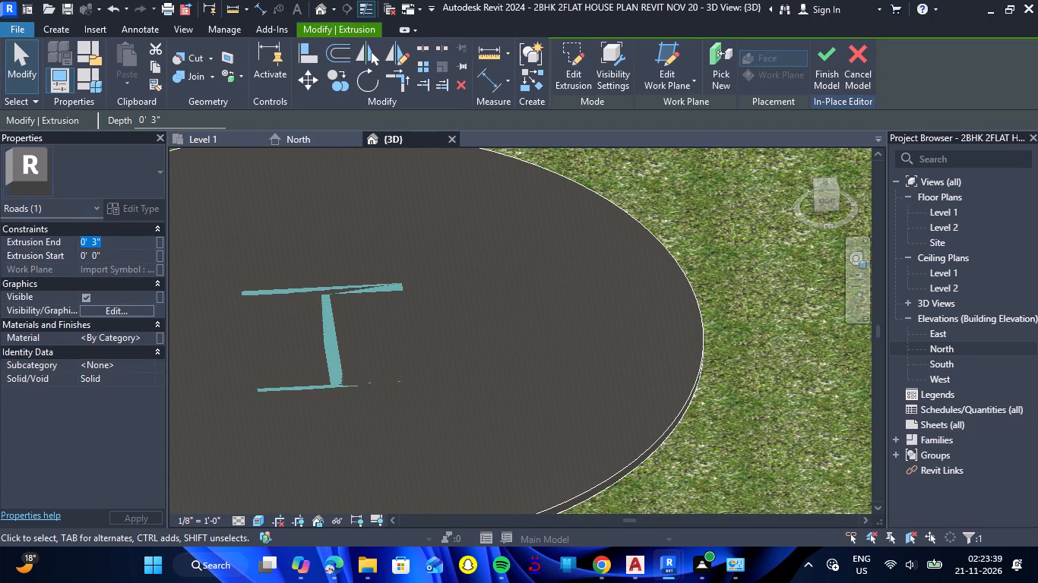
key(4)
key(shift+quotedbl)
key(Return)
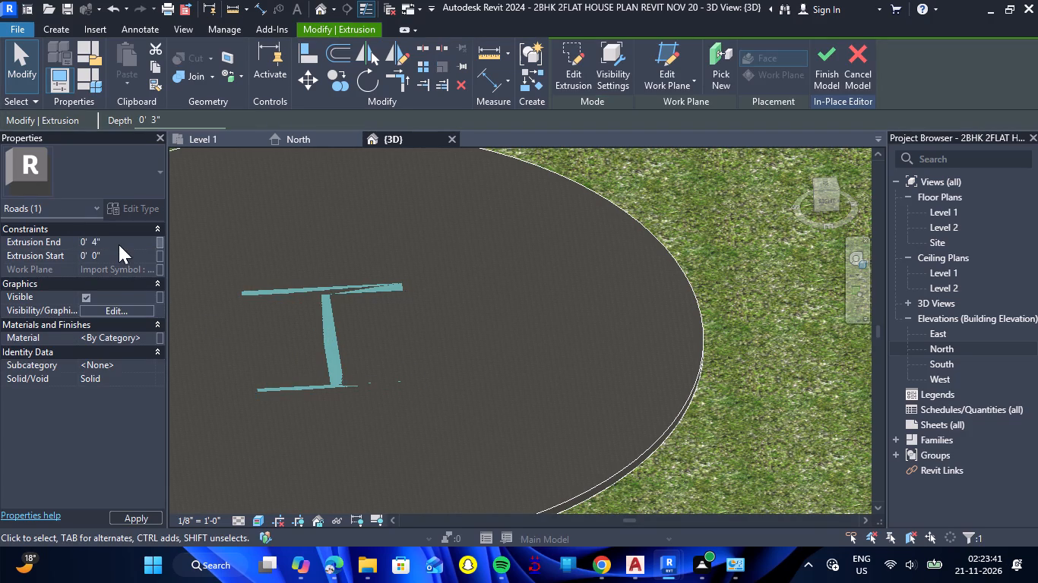
click(333, 433)
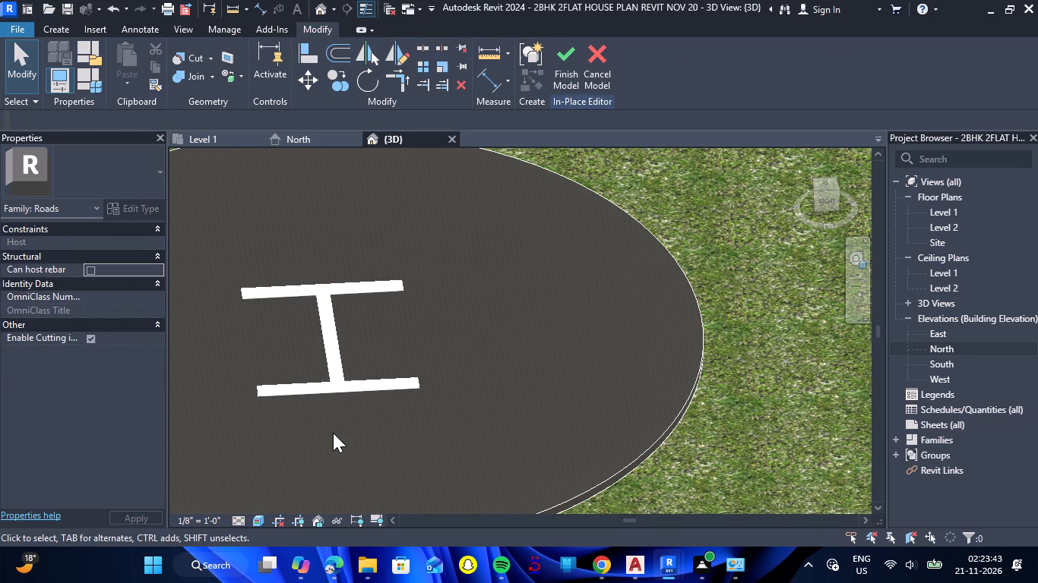
Examine the helipad, the grassland and its edges along the roads from several angles.
scroll(325, 433, down, 7)
scroll(365, 310, down, 5)
scroll(408, 379, down, 3)
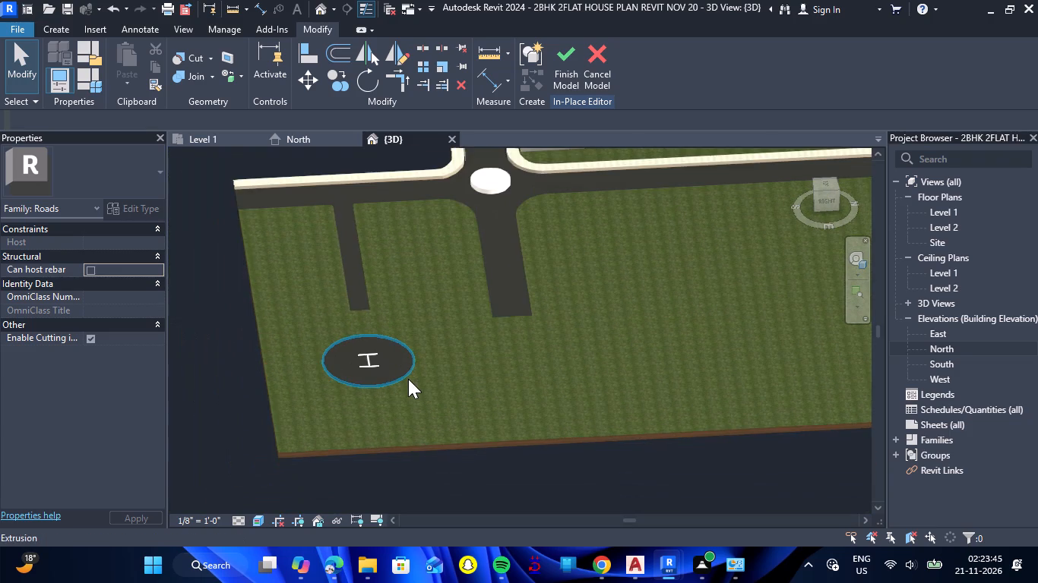
scroll(408, 379, down, 5)
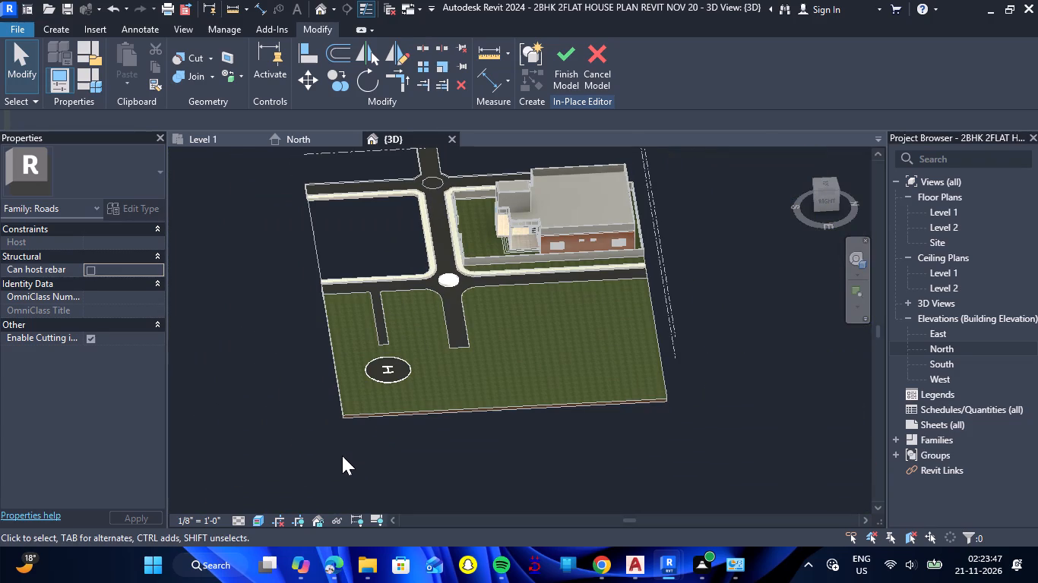
shift+drag(706, 401, 658, 429)
shift+right_drag(706, 401, 658, 429)
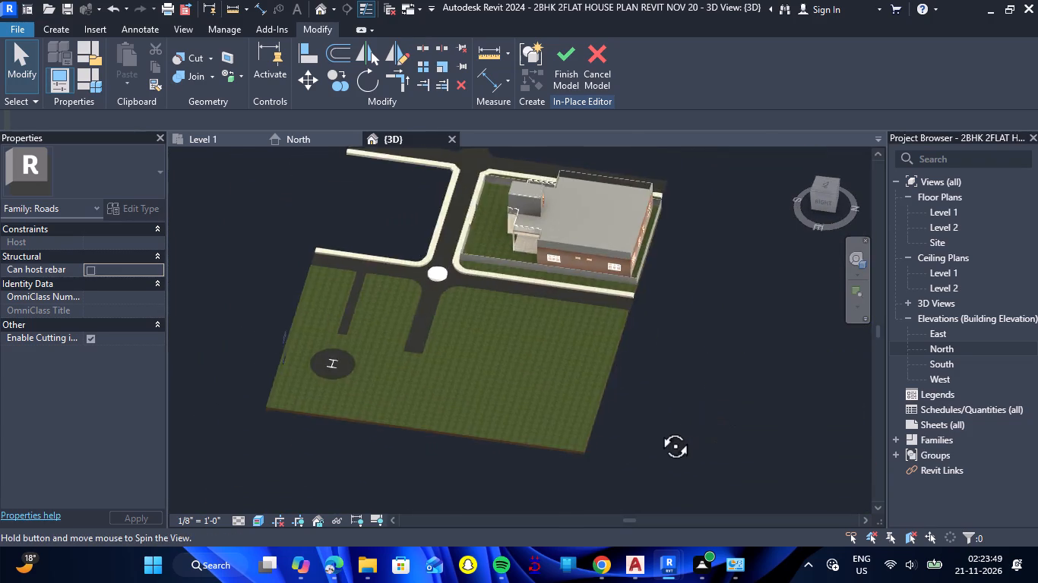
shift+drag(658, 429, 495, 373)
shift+right_drag(658, 429, 495, 373)
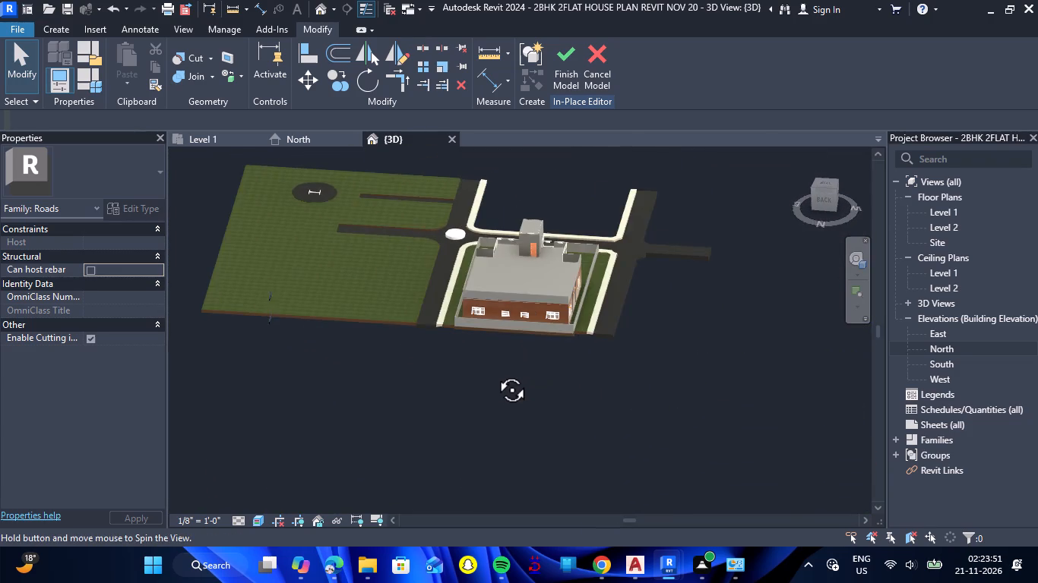
shift+right_drag(495, 373, 545, 370)
shift+drag(495, 373, 545, 370)
scroll(331, 219, up, 8)
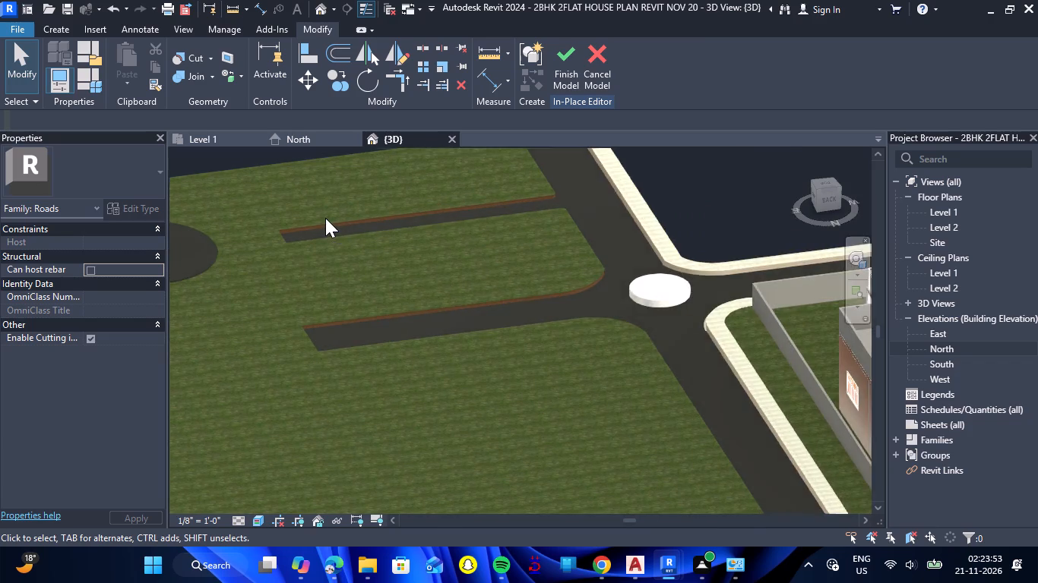
scroll(325, 218, up, 6)
scroll(324, 230, down, 7)
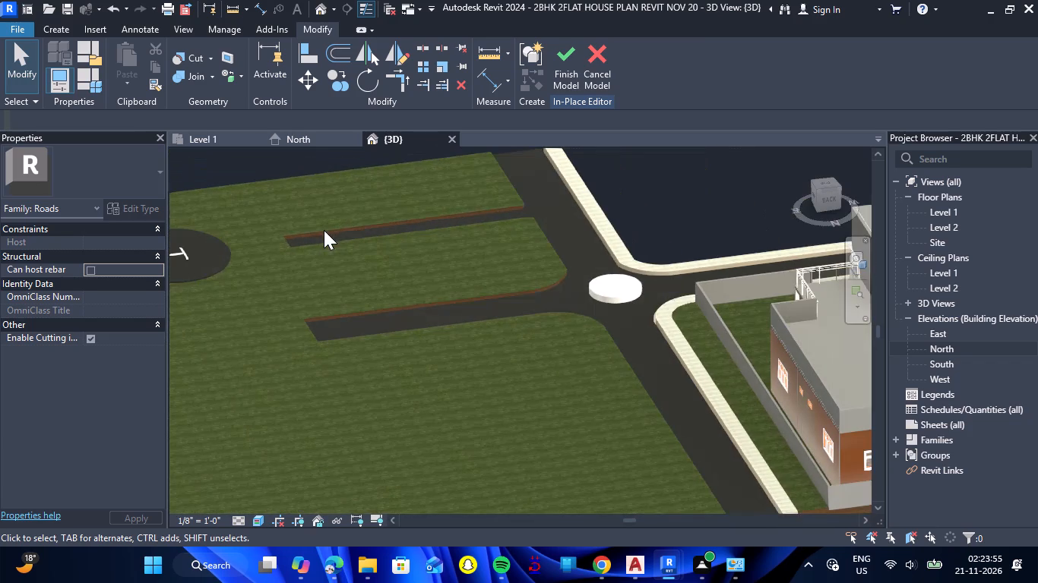
scroll(324, 230, down, 4)
click(363, 418)
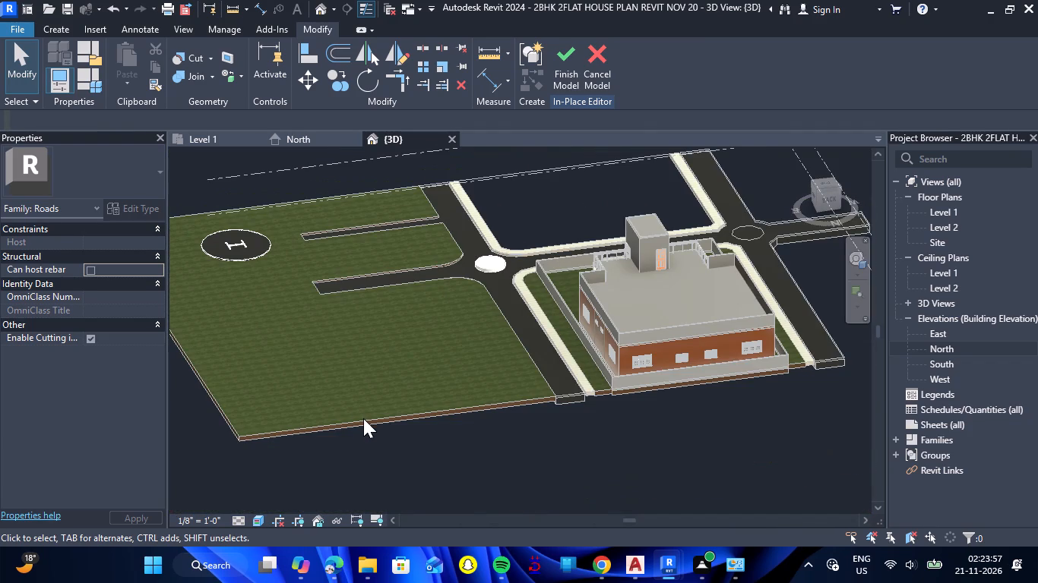
Finish editing the helipad's in-place Roads model.
click(568, 78)
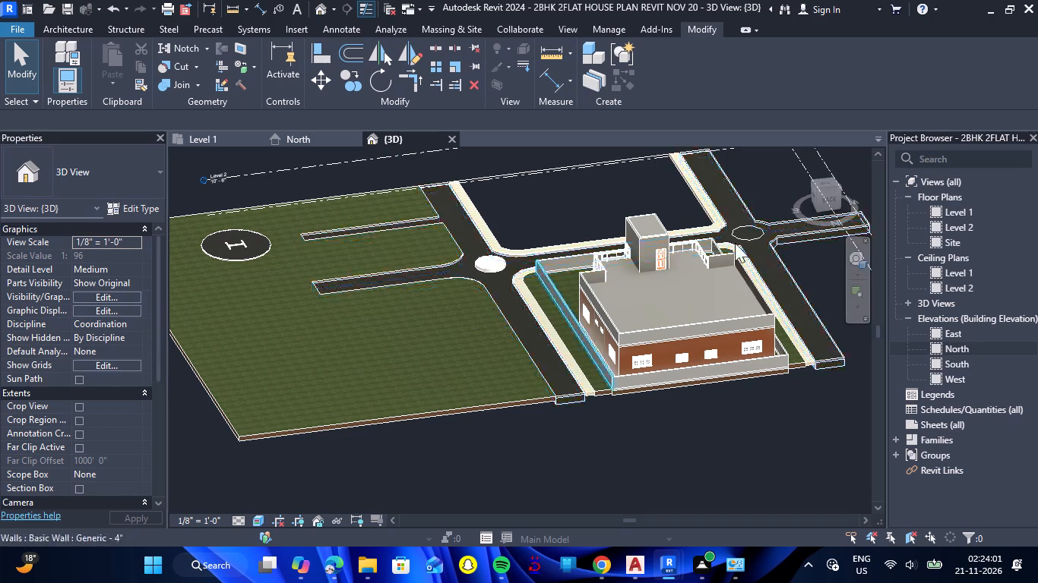
Lower the grassland toposolid between the path and the house's boundary wall to a height offset of -0' 6" from Level 1.
click(834, 203)
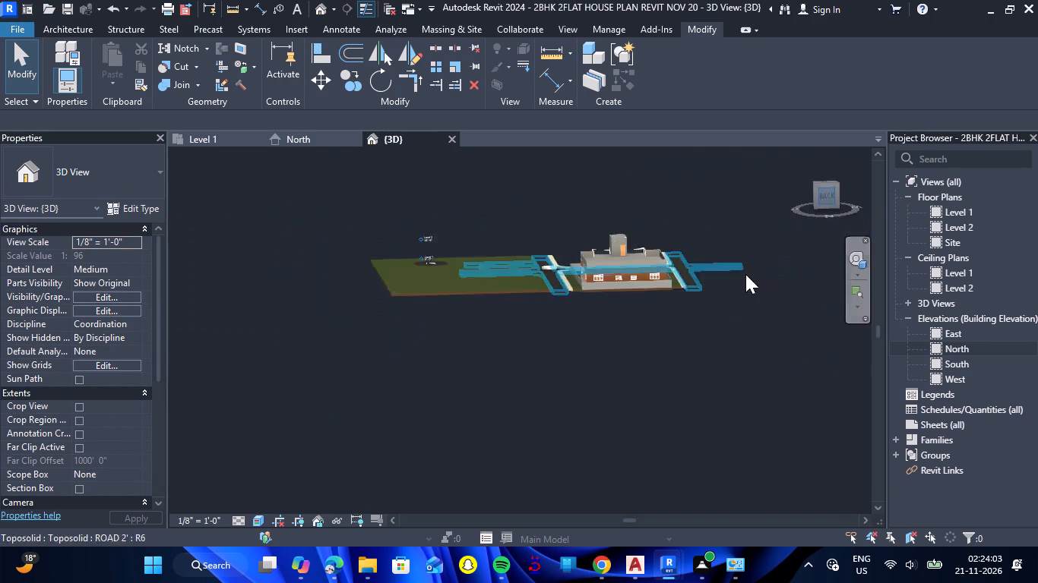
scroll(527, 341, up, 8)
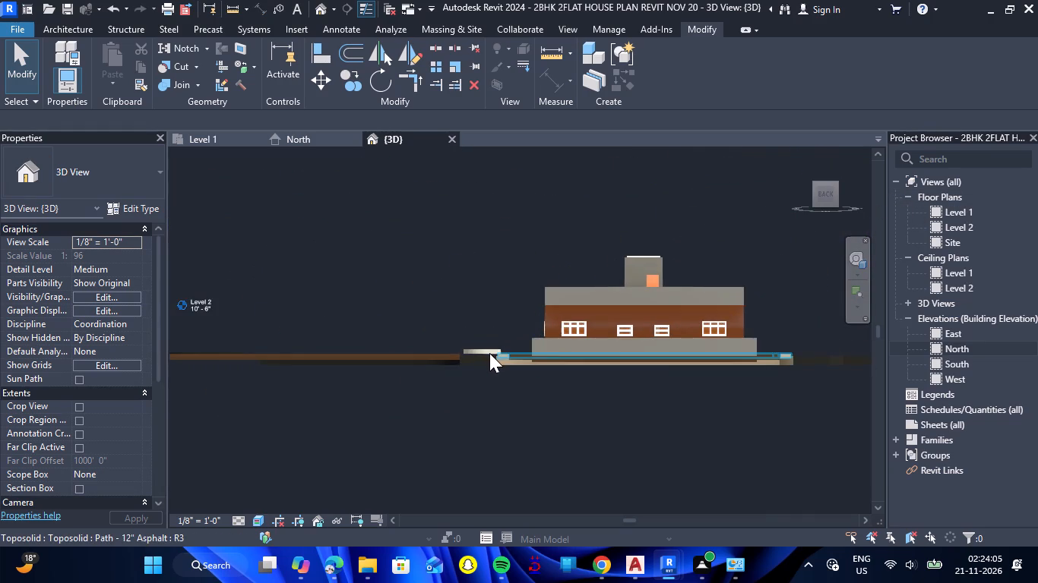
scroll(489, 353, up, 10)
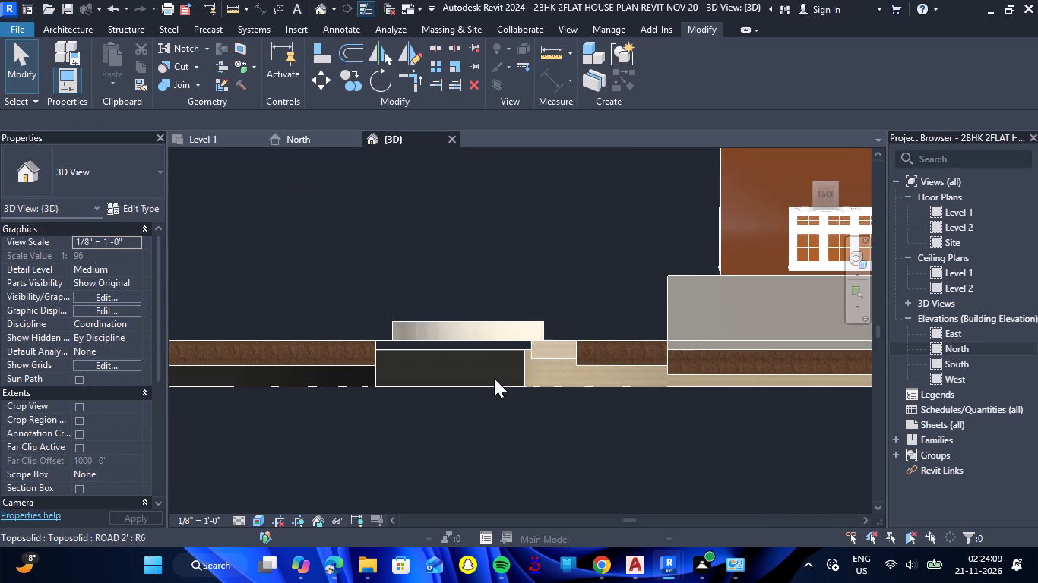
click(615, 360)
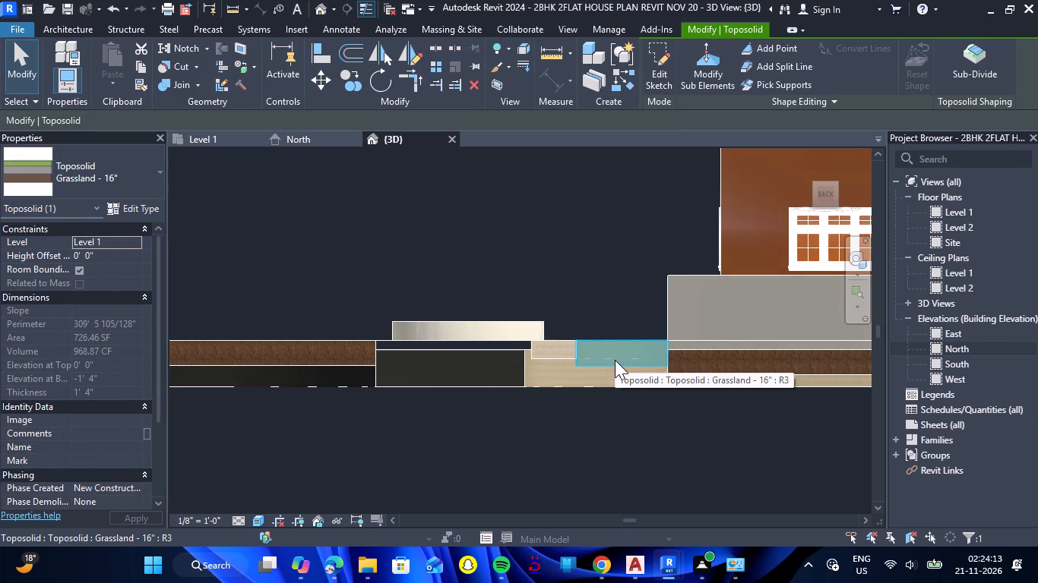
key(Down)
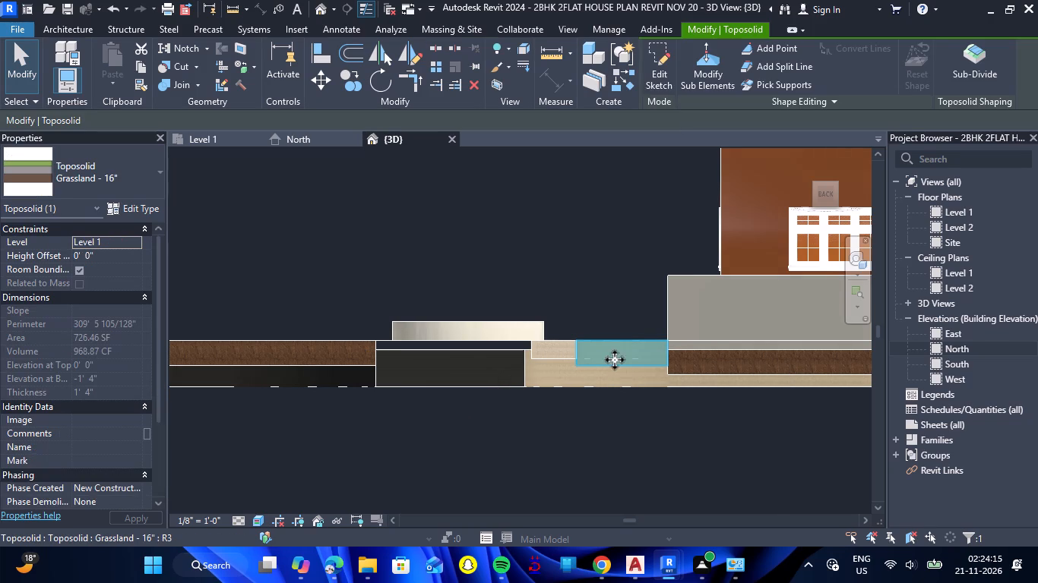
key(Down)
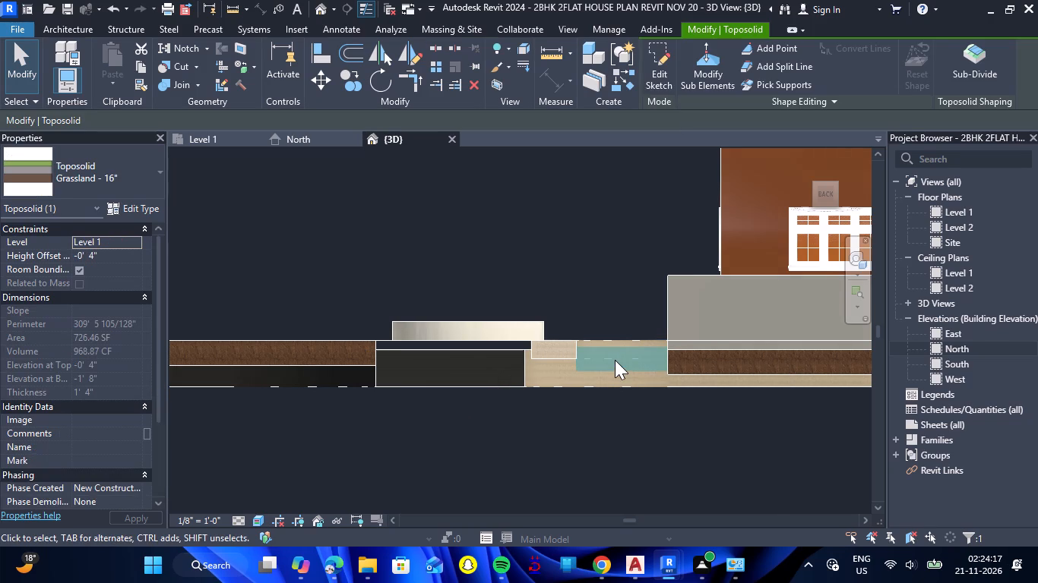
key(Down)
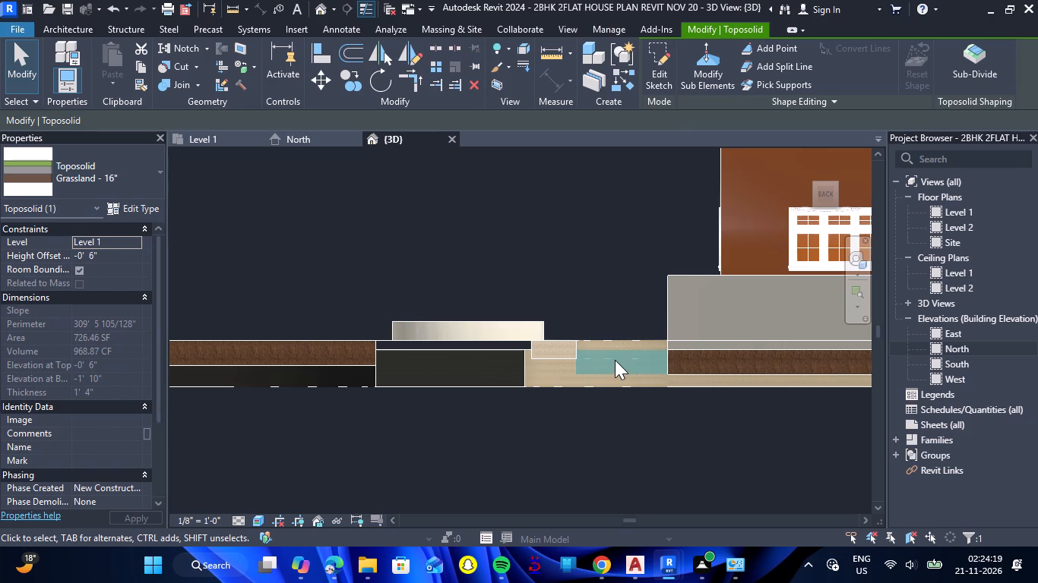
Lower the large grassland toposolid on the helipad side of the road to a height offset of -0' 6" from Level 1.
scroll(615, 360, down, 4)
drag(599, 255, 599, 298)
shift+right_drag(599, 255, 599, 298)
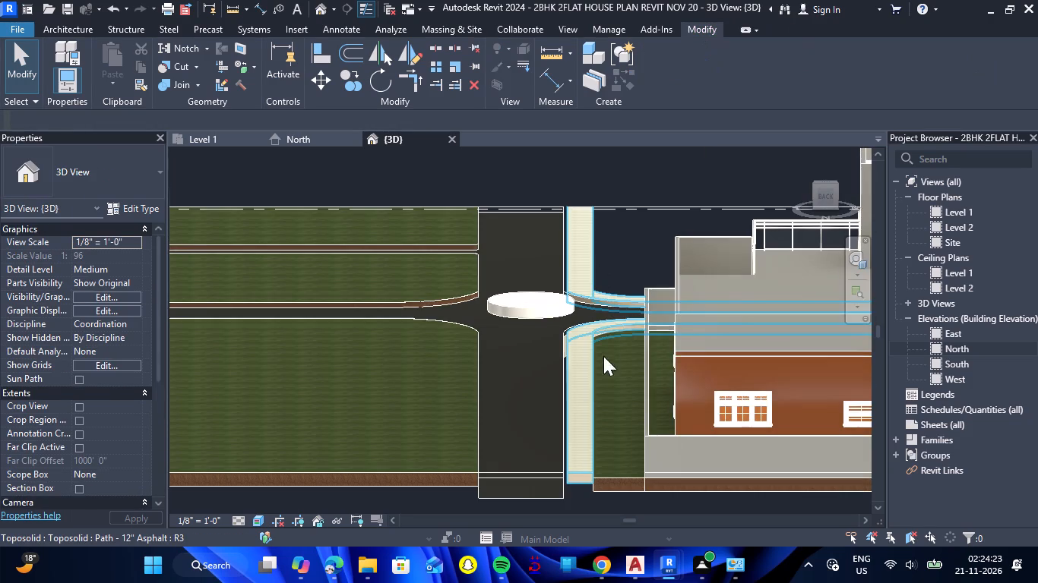
scroll(611, 398, up, 4)
scroll(604, 366, down, 6)
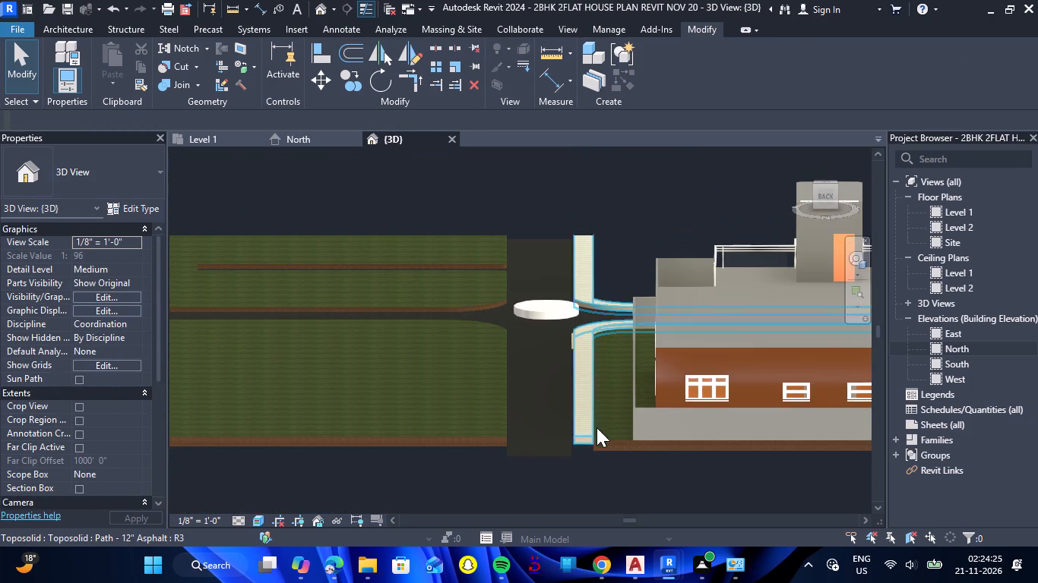
click(825, 198)
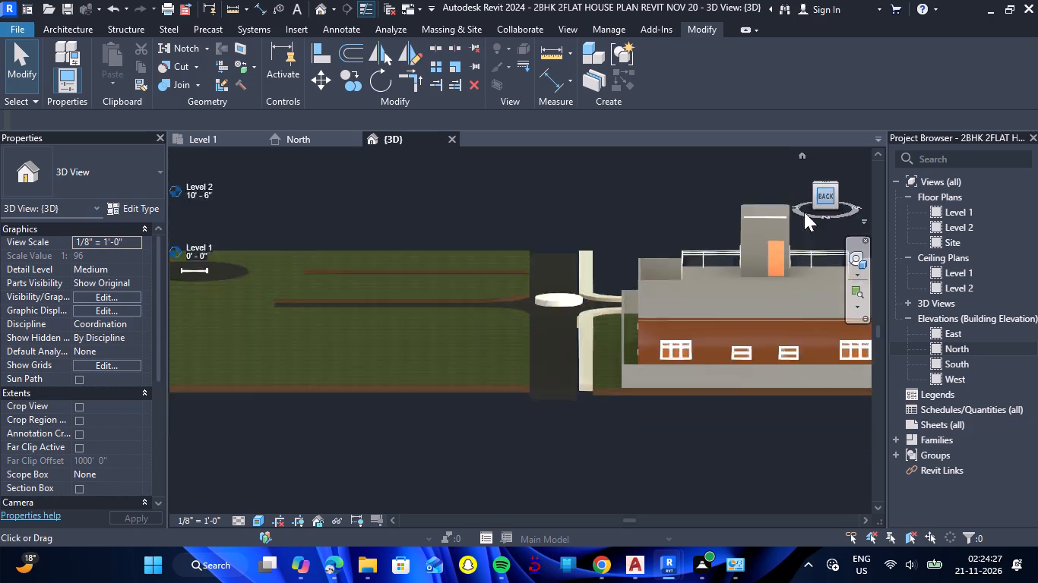
scroll(490, 337, up, 7)
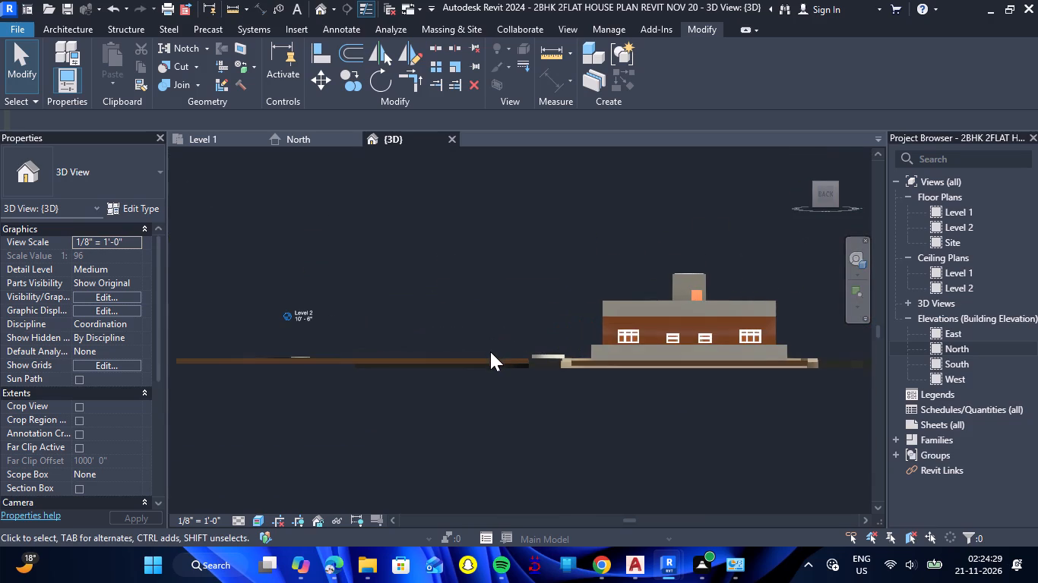
scroll(490, 351, up, 7)
scroll(663, 372, up, 7)
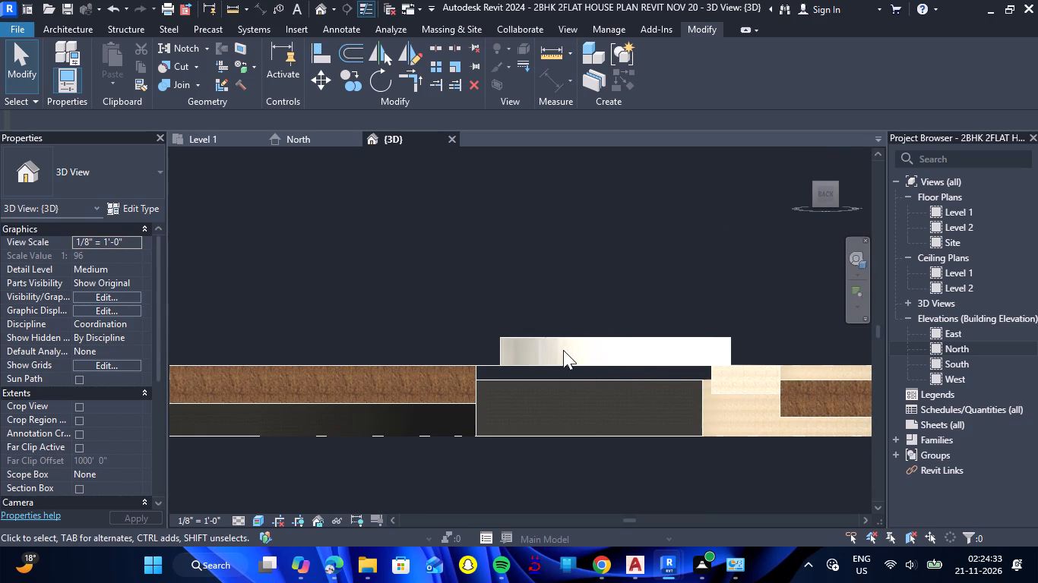
click(454, 400)
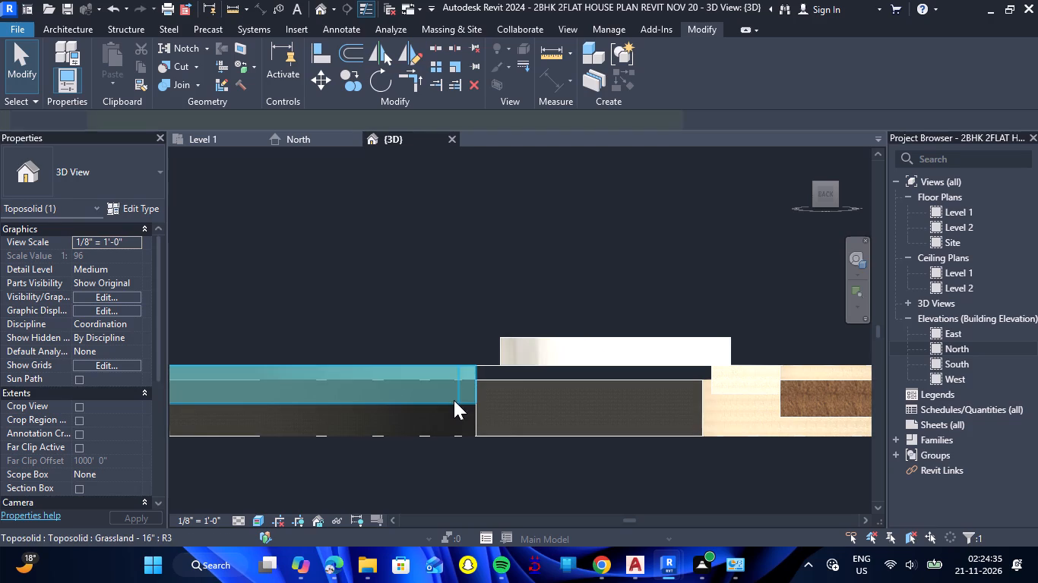
key(Down)
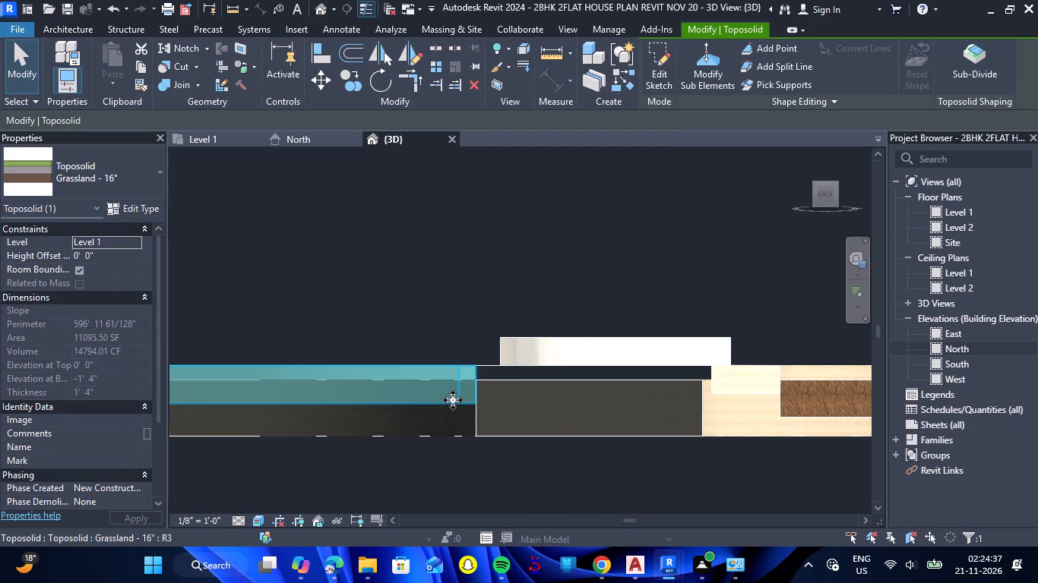
key(Down)
key(Down)
key(Down)
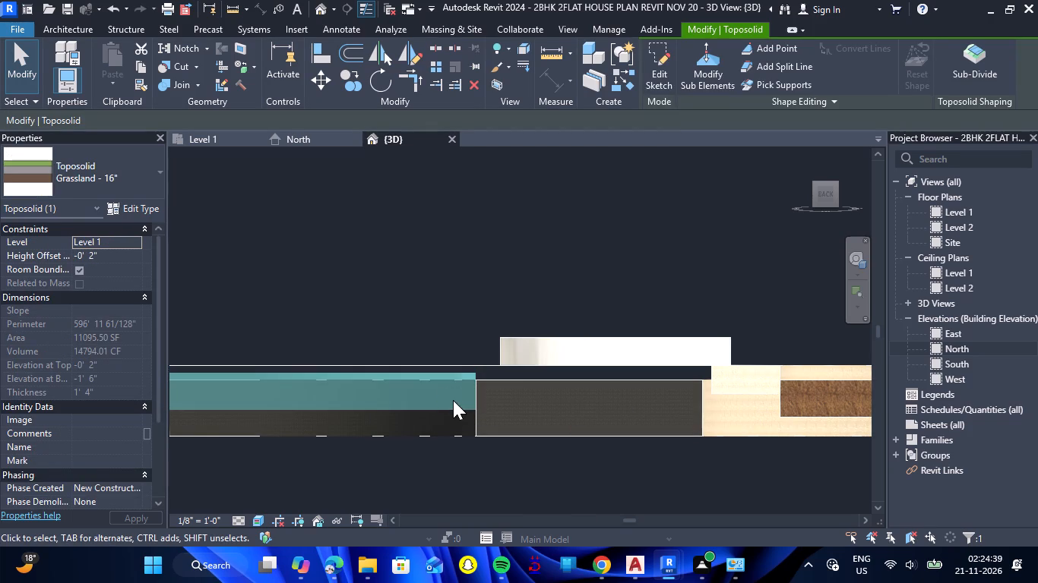
key(Down)
key(Down)
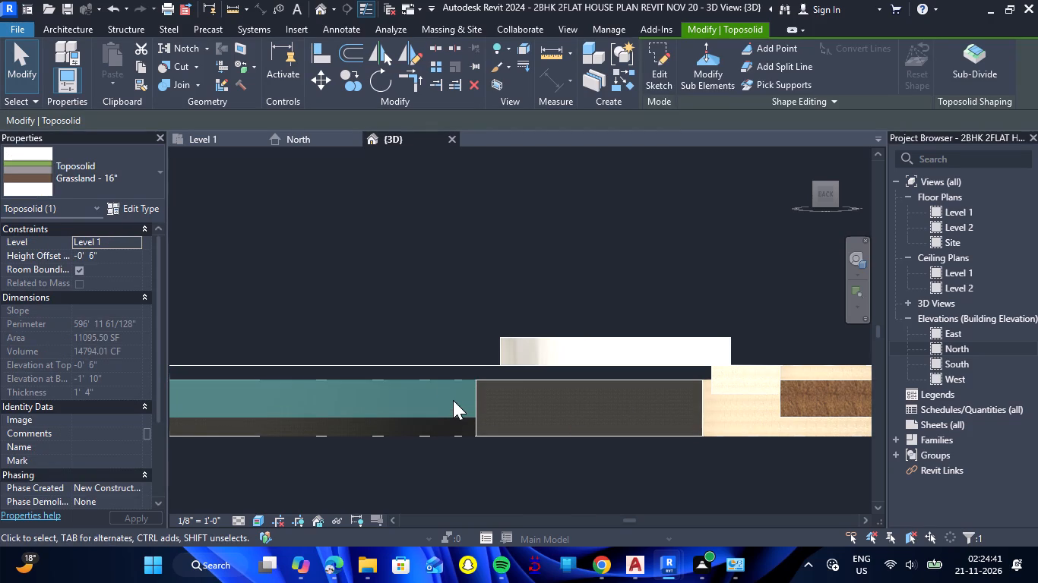
key(Escape)
Examine how the lowered grassland meets the roads, then the whole site layout, in the 3D view.
scroll(458, 400, down, 2)
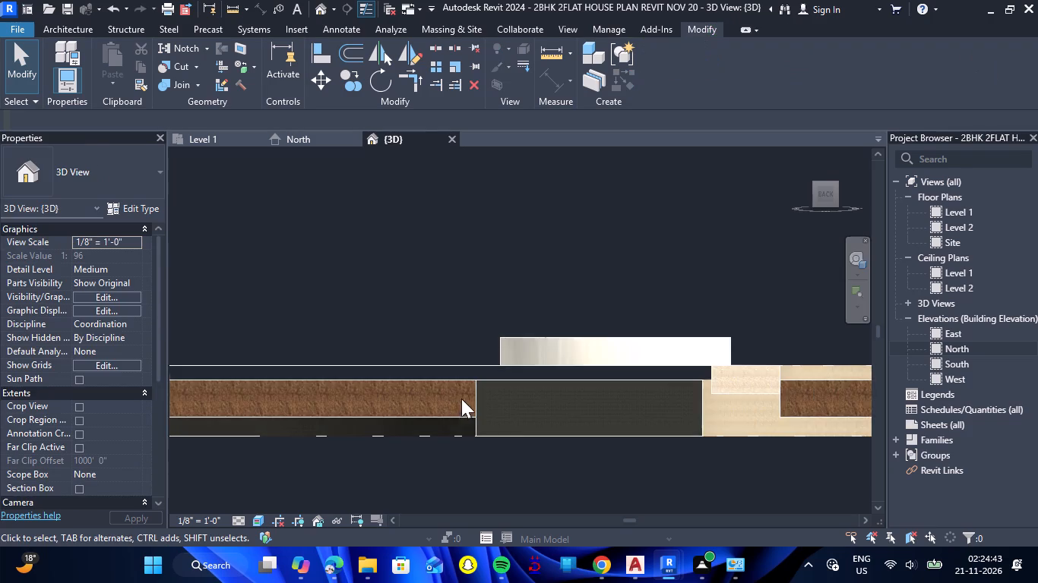
scroll(461, 399, down, 9)
shift+drag(536, 223, 616, 301)
shift+right_drag(536, 223, 616, 301)
scroll(240, 320, up, 2)
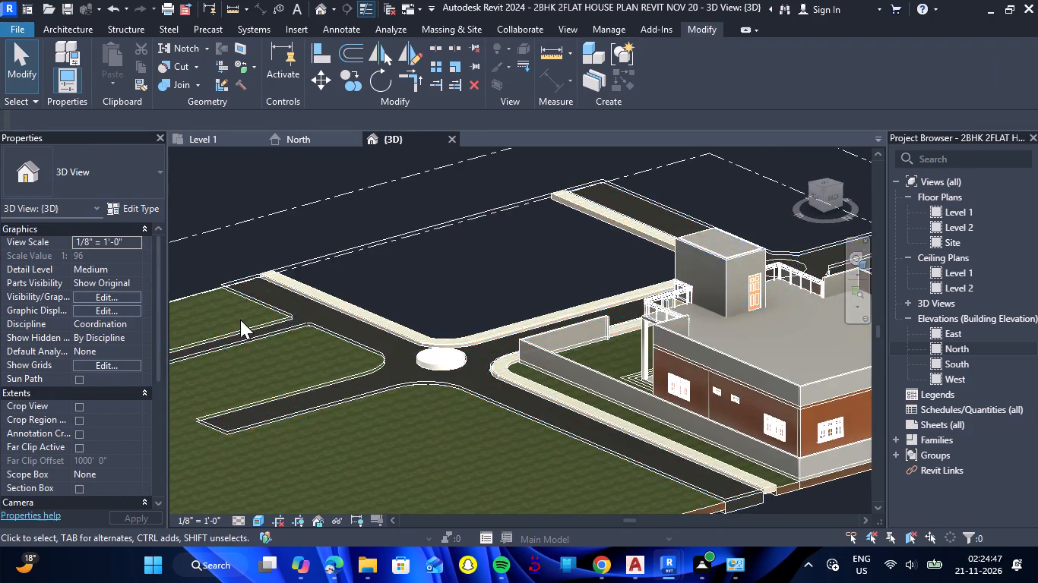
scroll(240, 320, up, 10)
scroll(268, 342, down, 9)
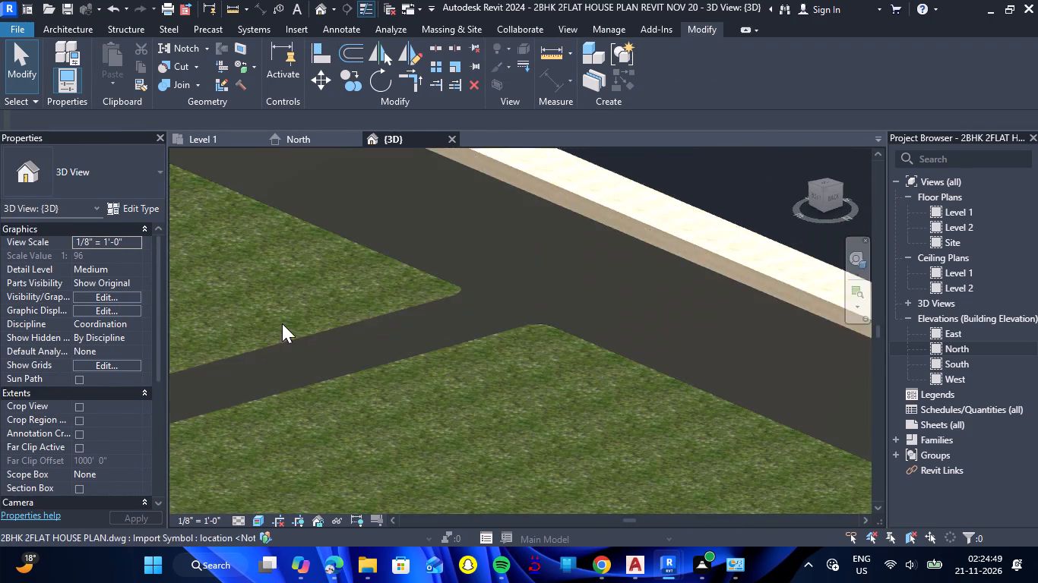
scroll(282, 323, down, 6)
scroll(285, 433, down, 1)
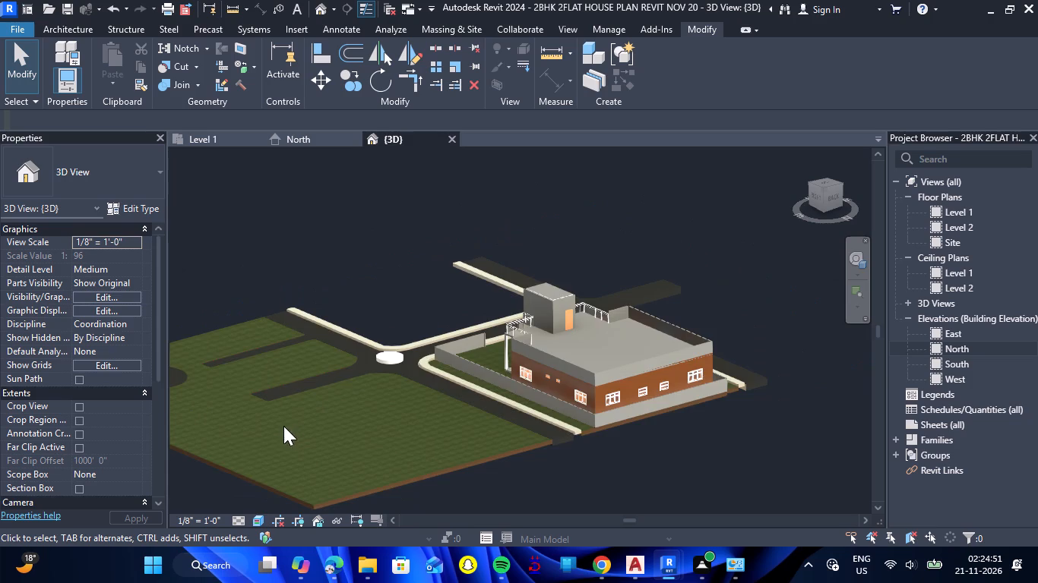
scroll(211, 443, down, 4)
scroll(198, 486, up, 2)
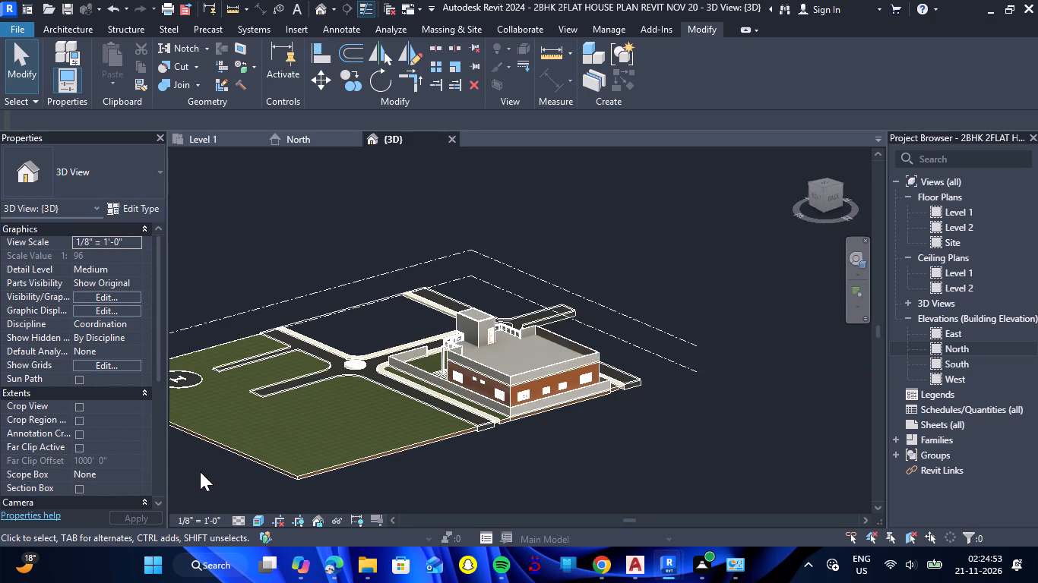
scroll(285, 439, down, 7)
scroll(214, 437, up, 6)
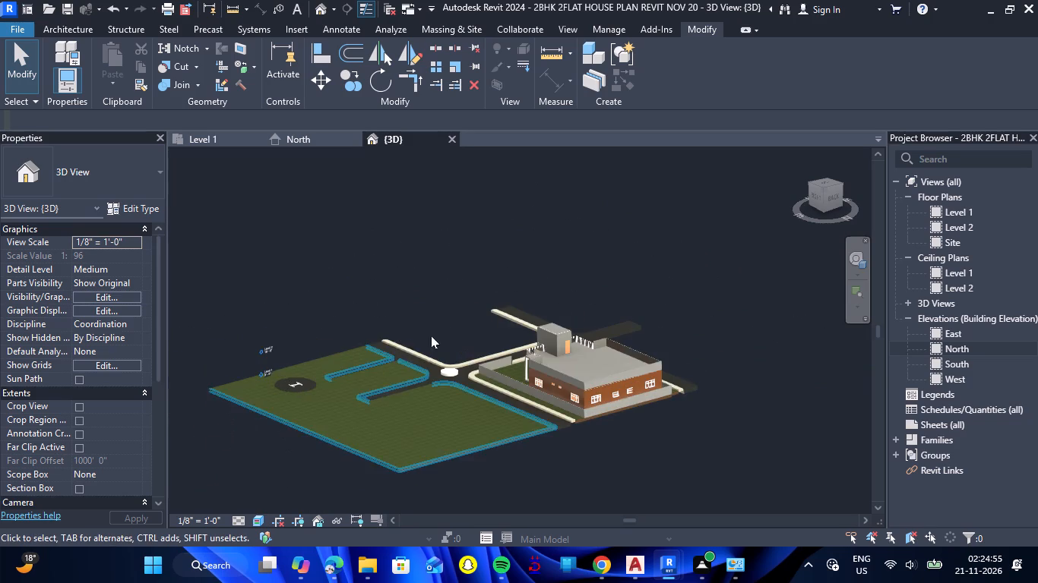
scroll(570, 287, up, 4)
scroll(546, 290, down, 5)
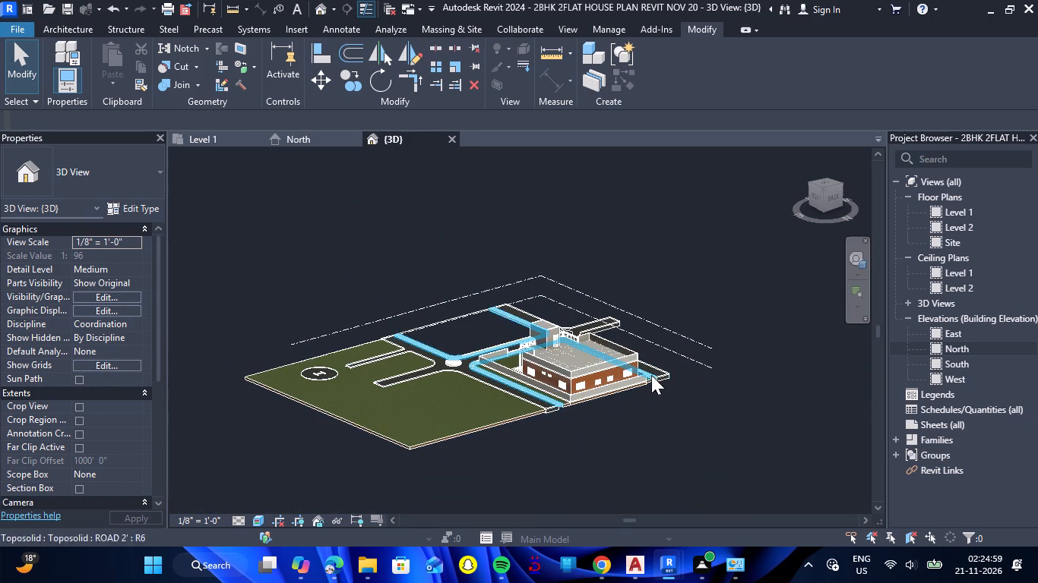
Examine the site layout from directly above in the 3D view, around the helipad, roads and park area.
shift+drag(714, 411, 652, 440)
shift+right_drag(714, 411, 652, 440)
click(824, 182)
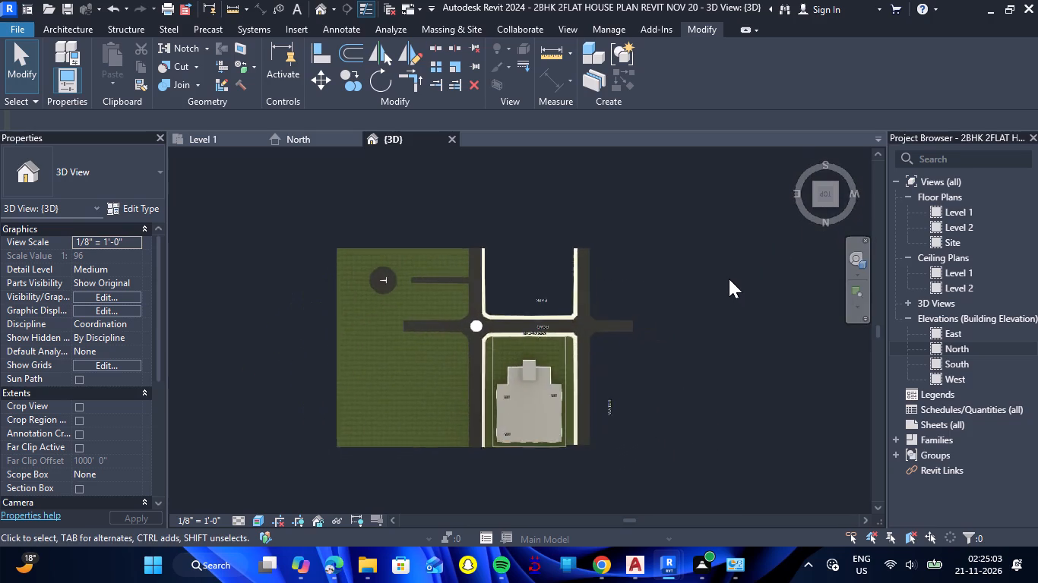
scroll(536, 216, up, 6)
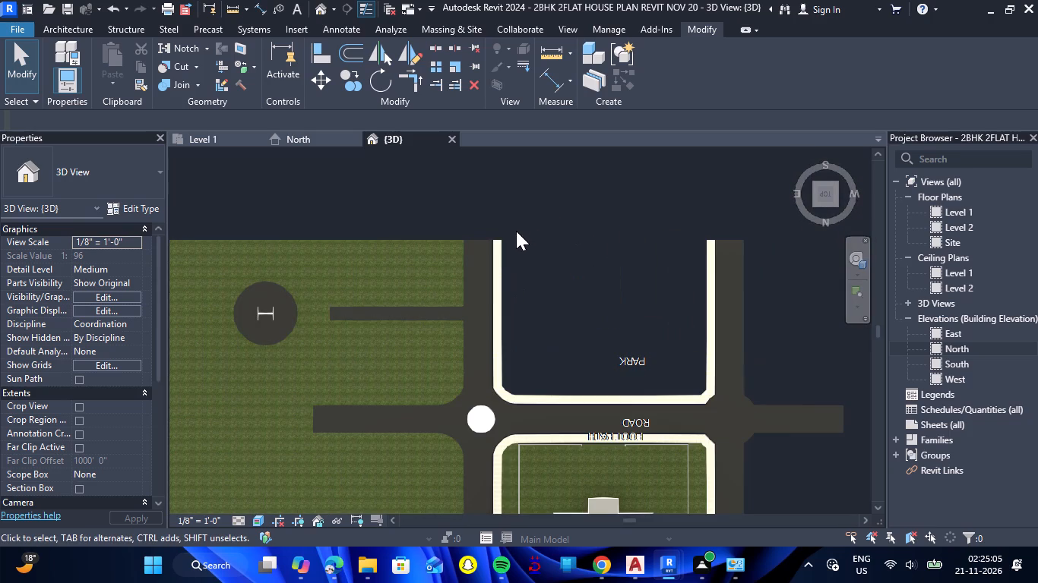
scroll(501, 237, down, 4)
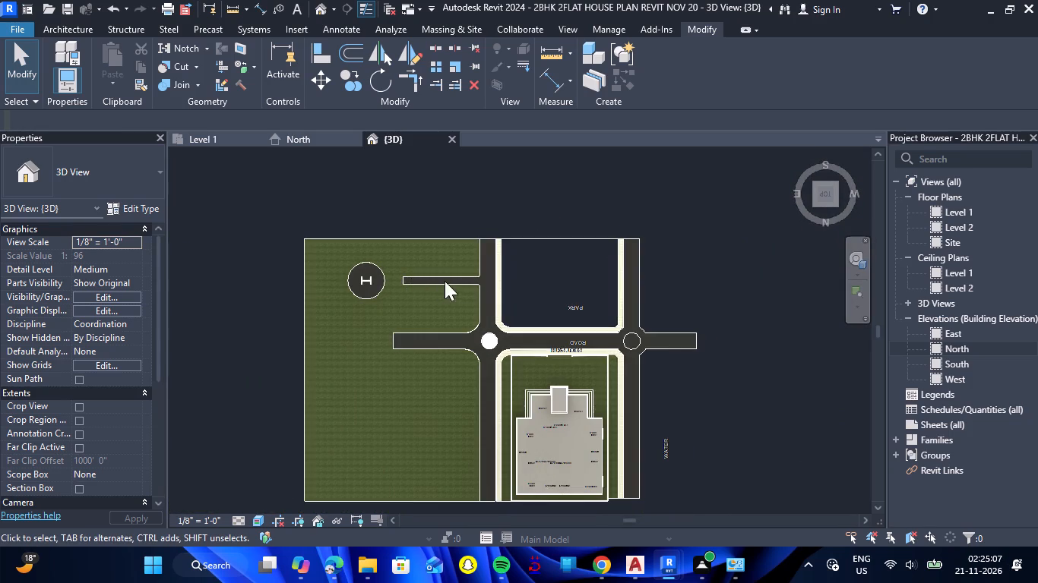
scroll(492, 293, up, 5)
scroll(495, 290, down, 2)
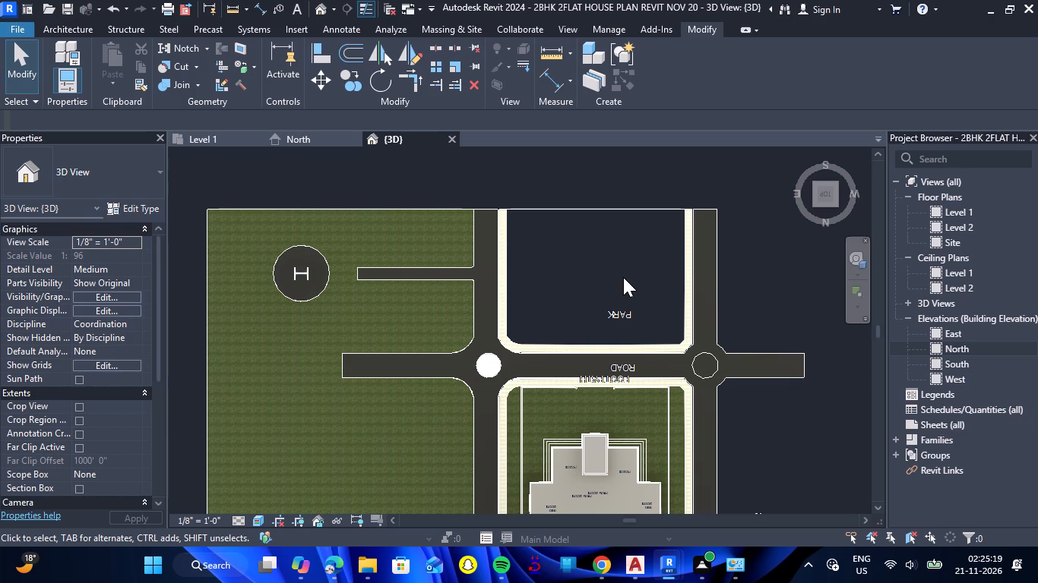
Browse the India family library for a component to load, previewing the damper families in Duct, Accessories, Dampers.
click(81, 30)
click(186, 61)
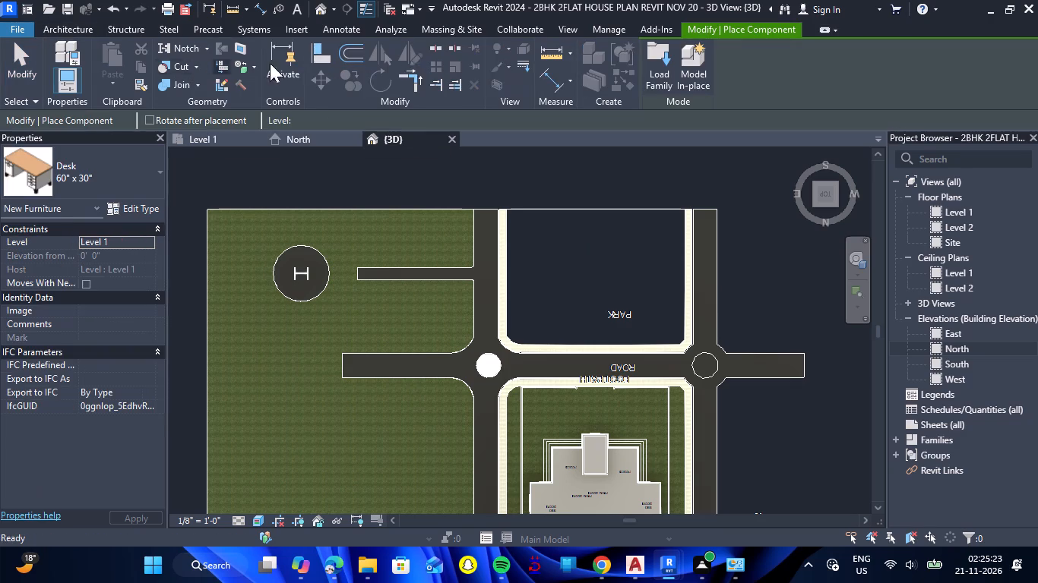
click(664, 62)
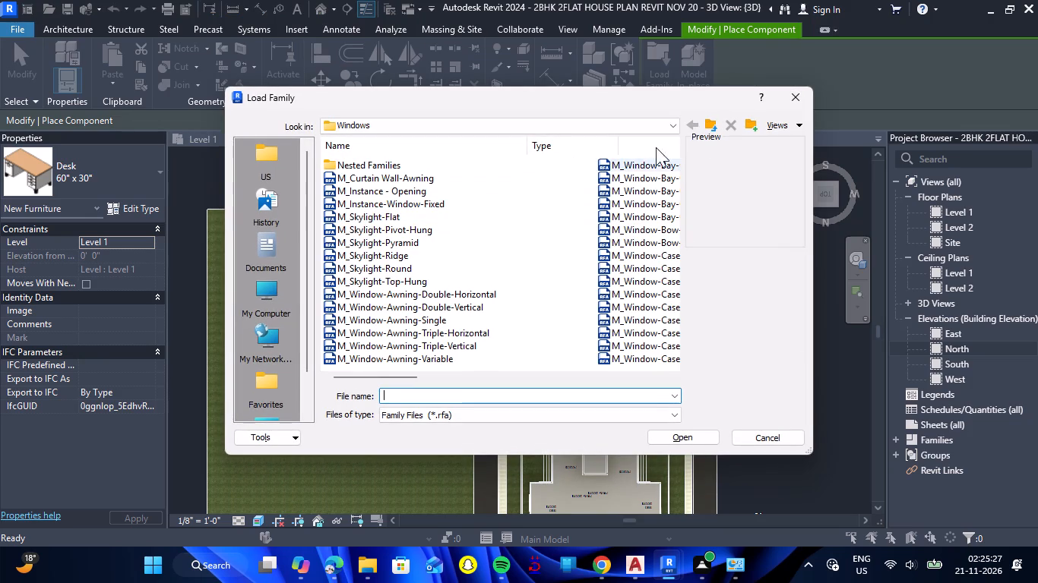
click(714, 121)
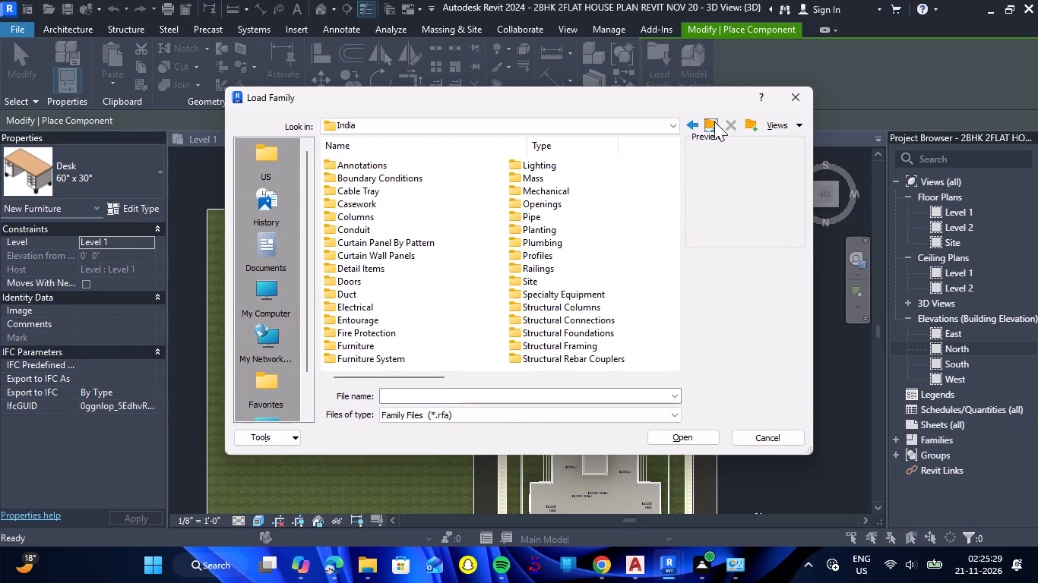
click(714, 121)
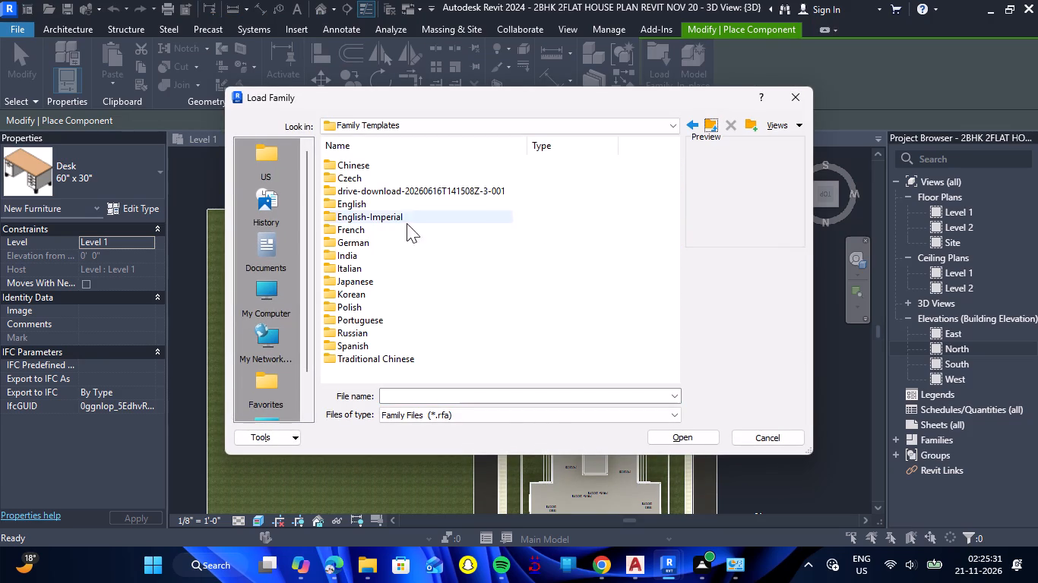
double_click(371, 260)
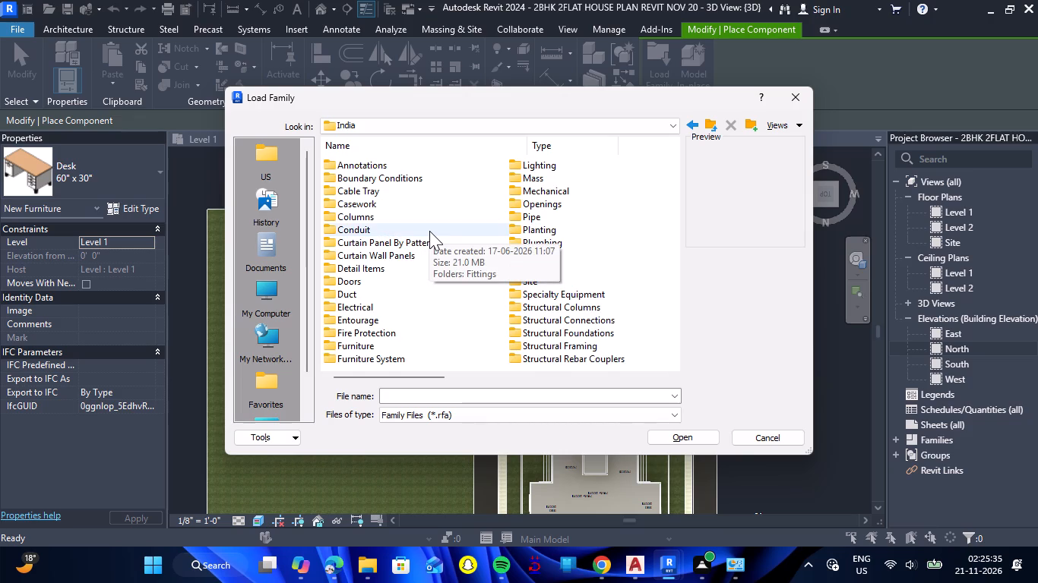
double_click(372, 298)
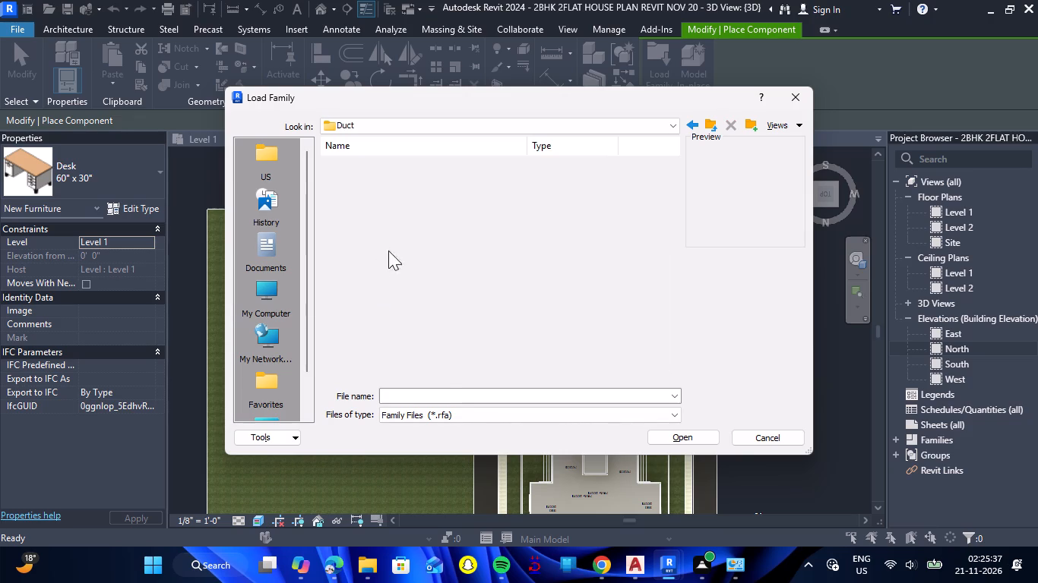
double_click(386, 162)
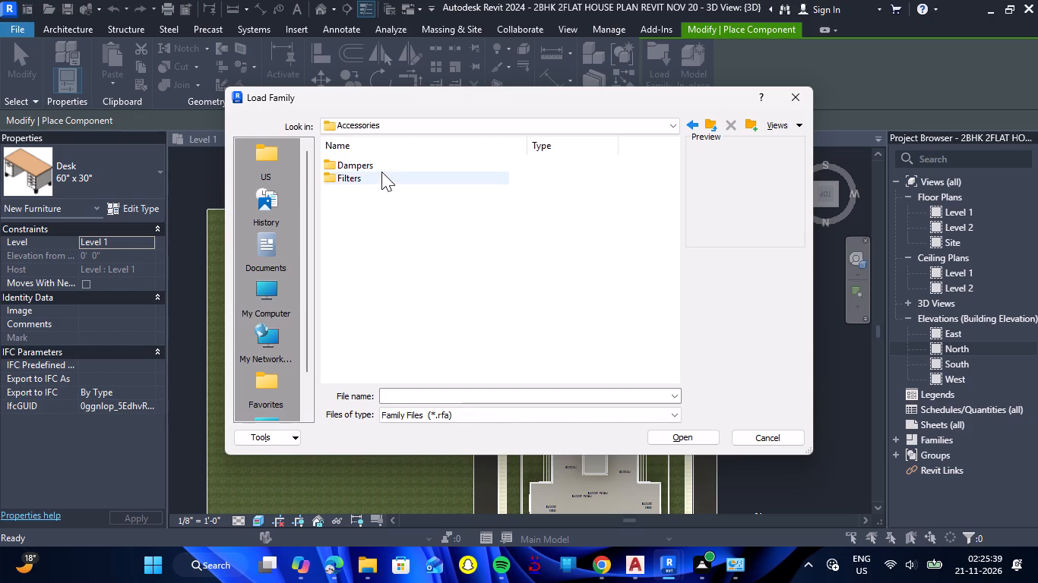
double_click(381, 167)
click(391, 165)
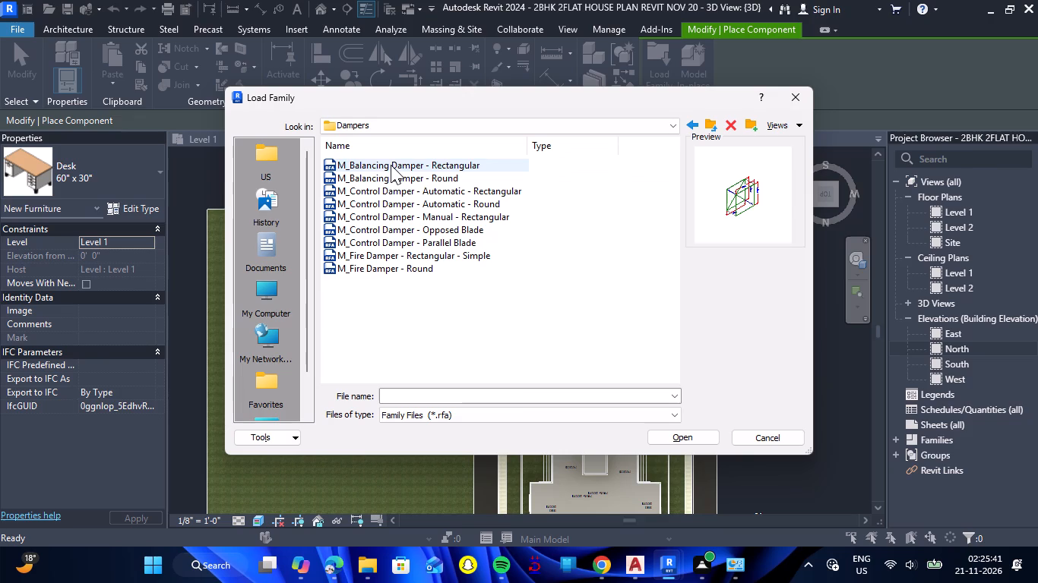
key(Down)
key(Down)
key(Down)
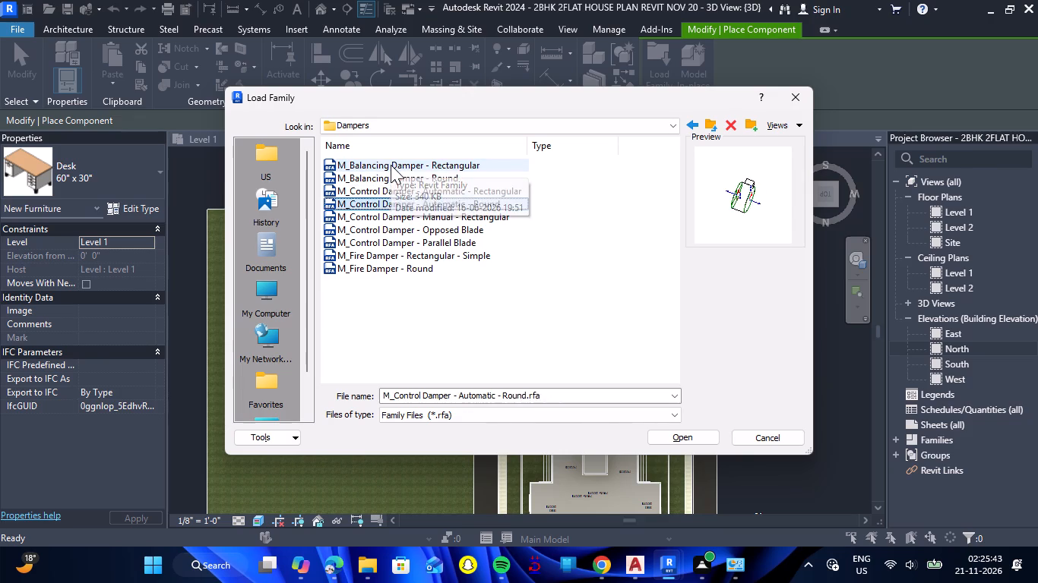
key(Down)
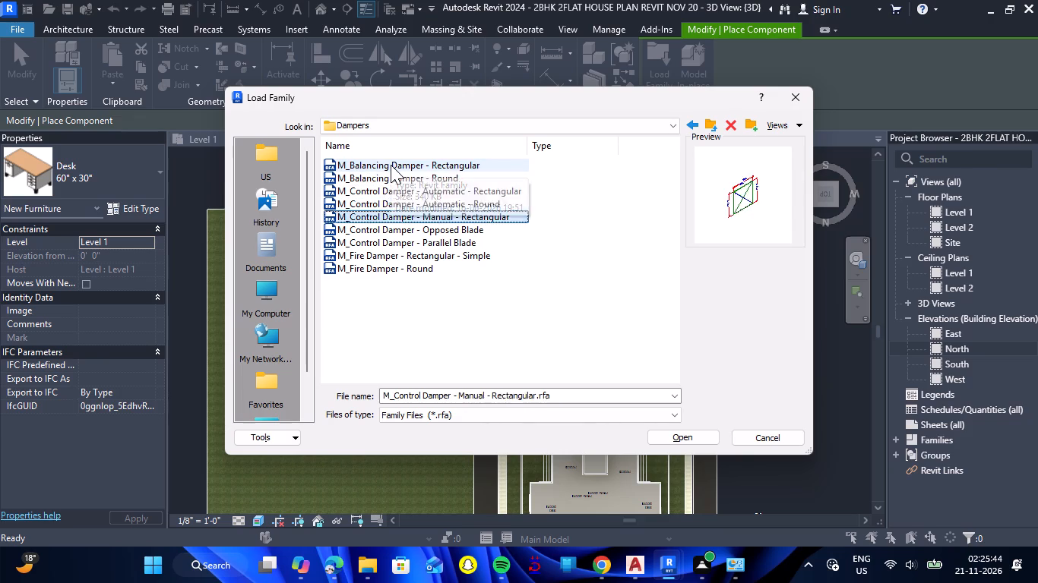
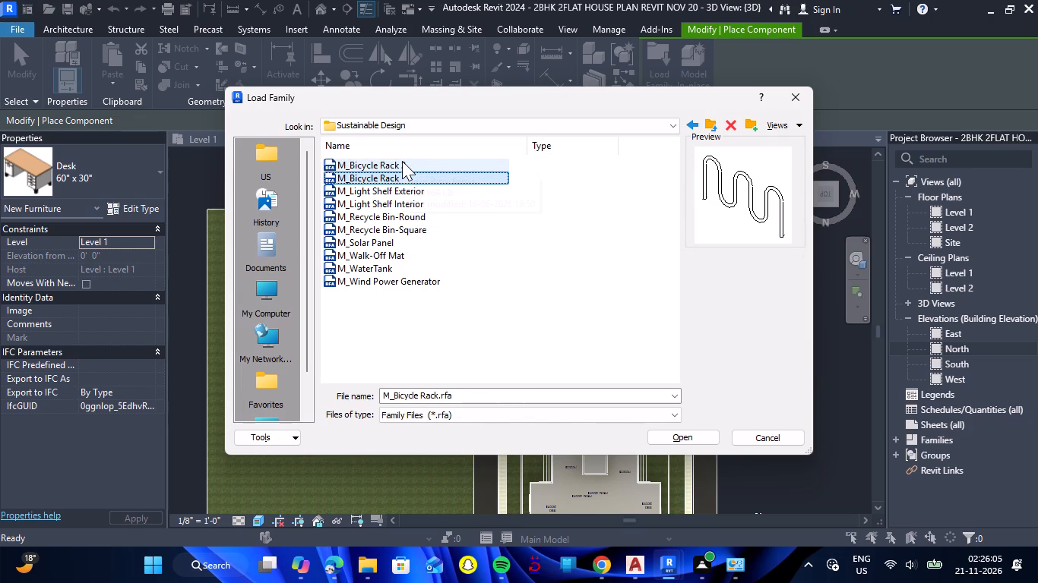
Preview the component families in the Sustainable Design folder, from the bicycle racks through the wind power generator.
key(Down)
key(Down)
key(Up)
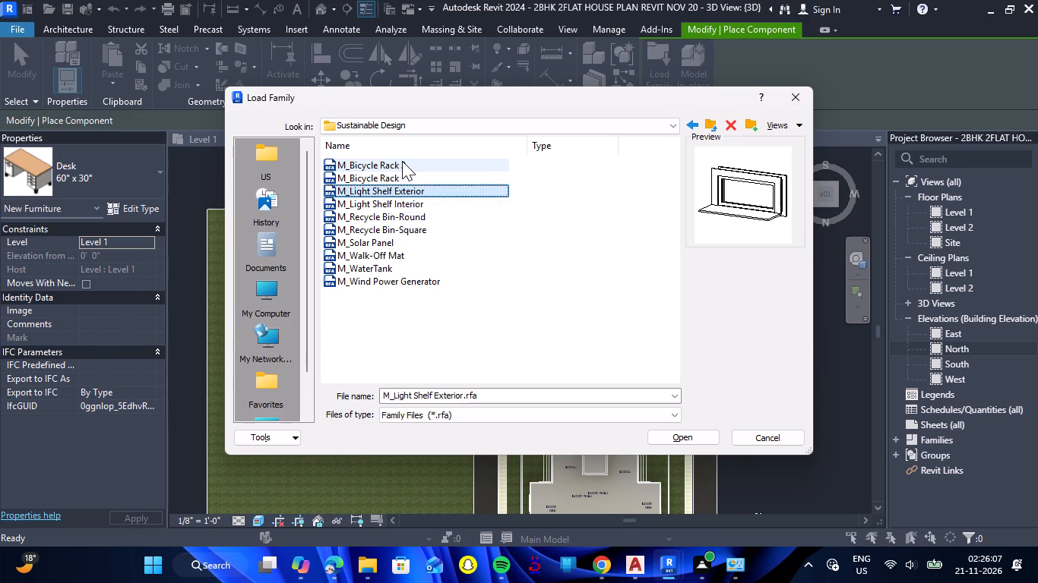
key(Down)
key(Down)
key(Down)
key(Down)
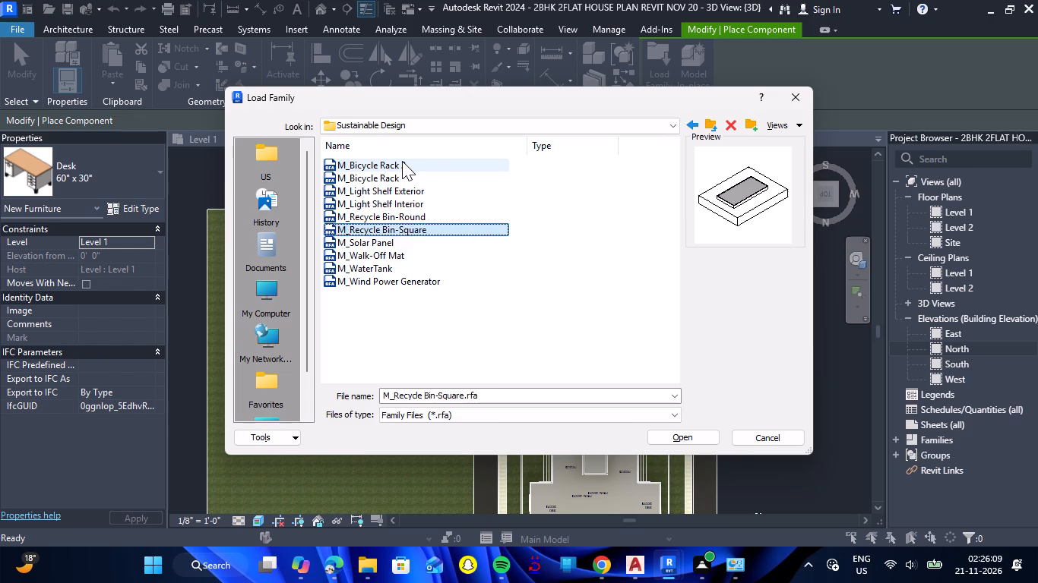
key(Up)
key(Down)
key(Down)
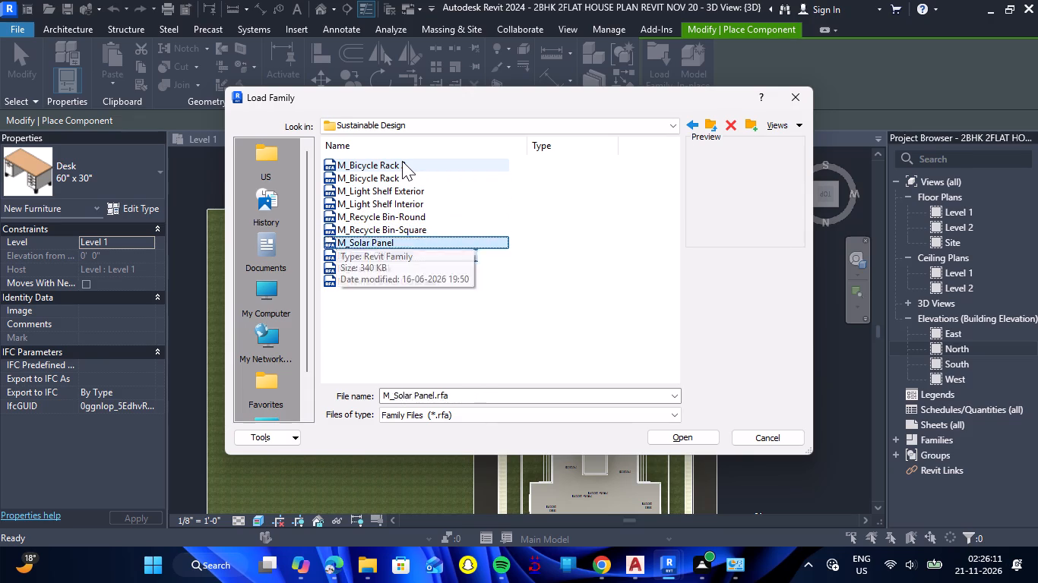
key(Down)
key(Down)
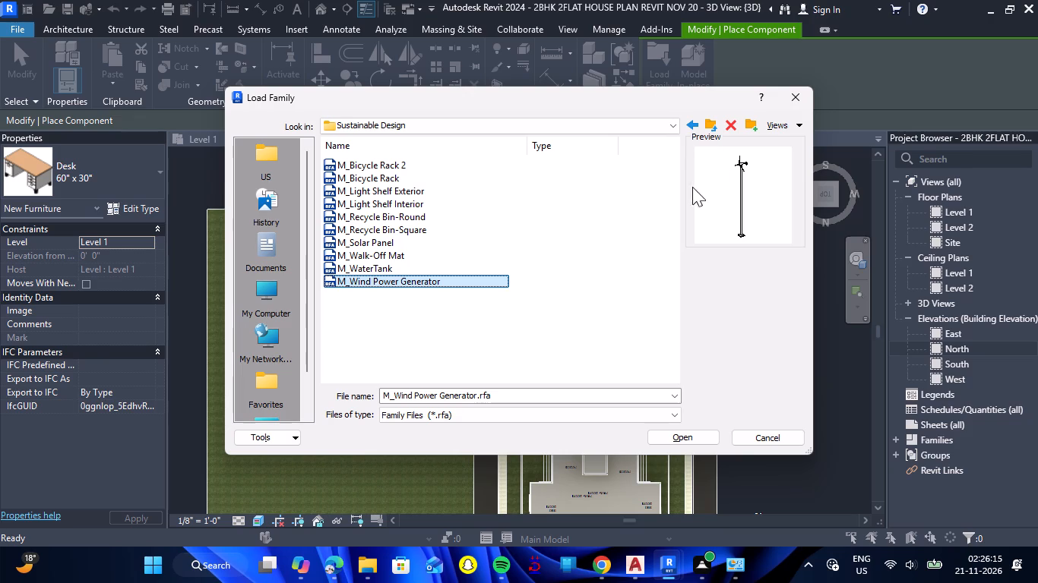
Load the M_WaterTank family from the Sustainable Design folder into the project.
click(378, 269)
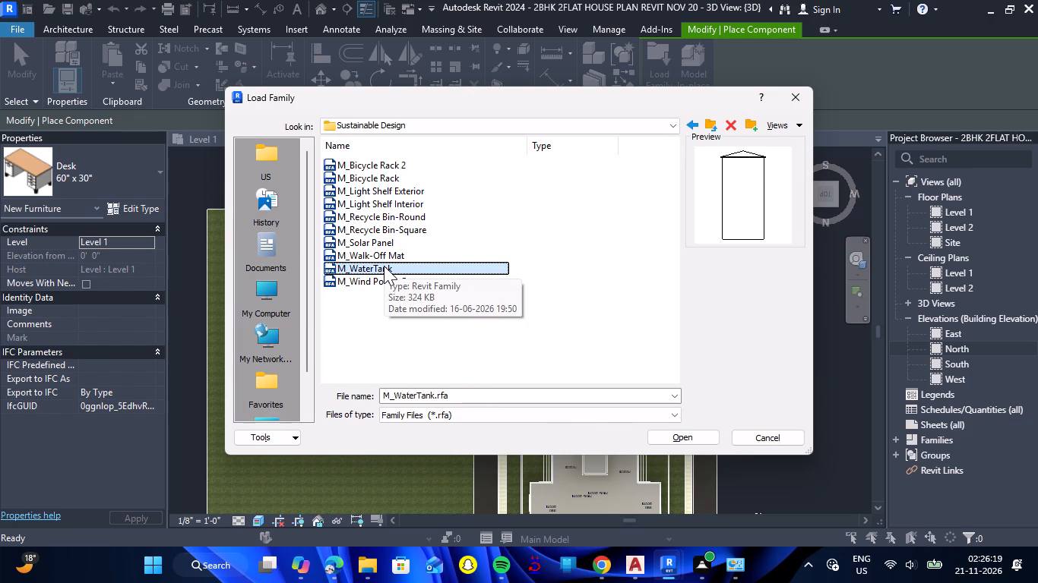
double_click(384, 266)
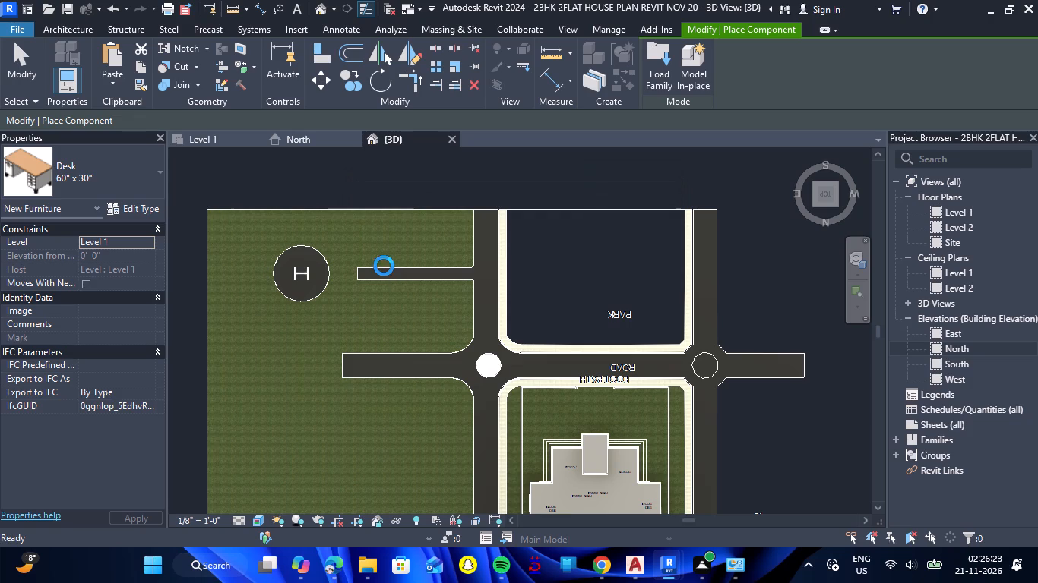
Place one M_WaterTank on Level 2, at the corner of the house's flat roof near the stair tower.
scroll(384, 266, up, 1)
scroll(384, 266, down, 2)
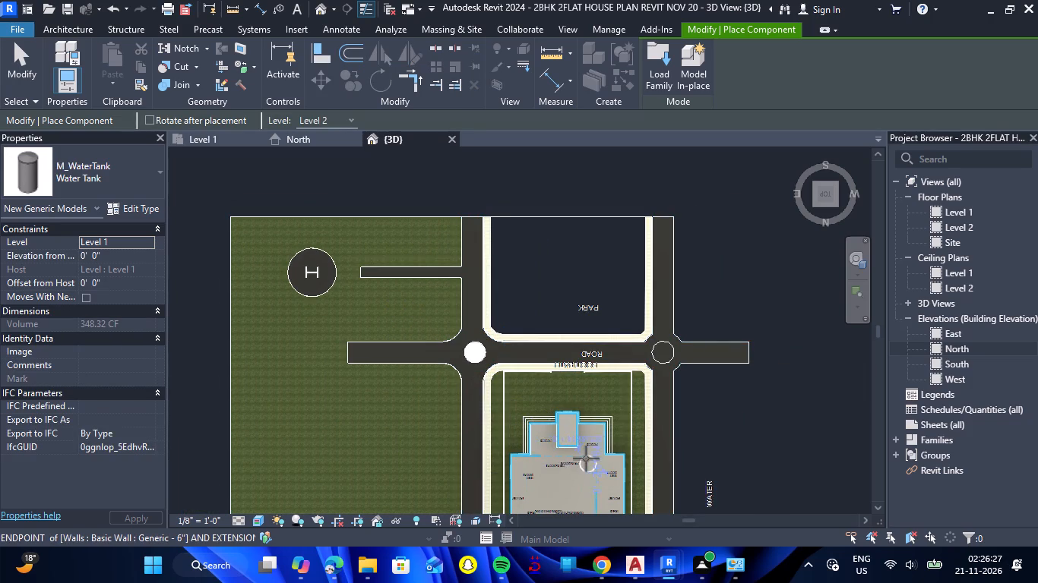
scroll(586, 459, up, 7)
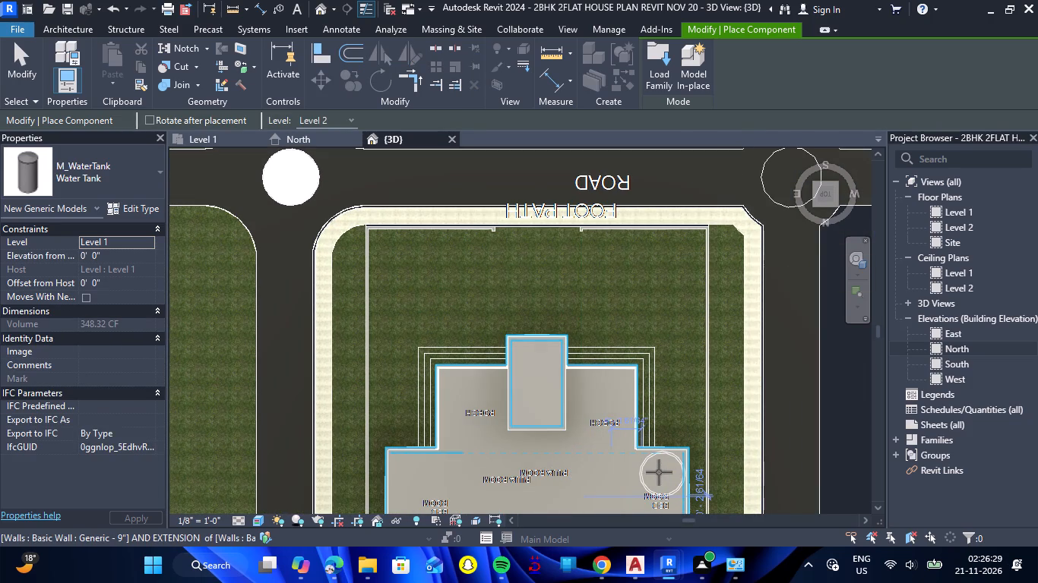
click(147, 241)
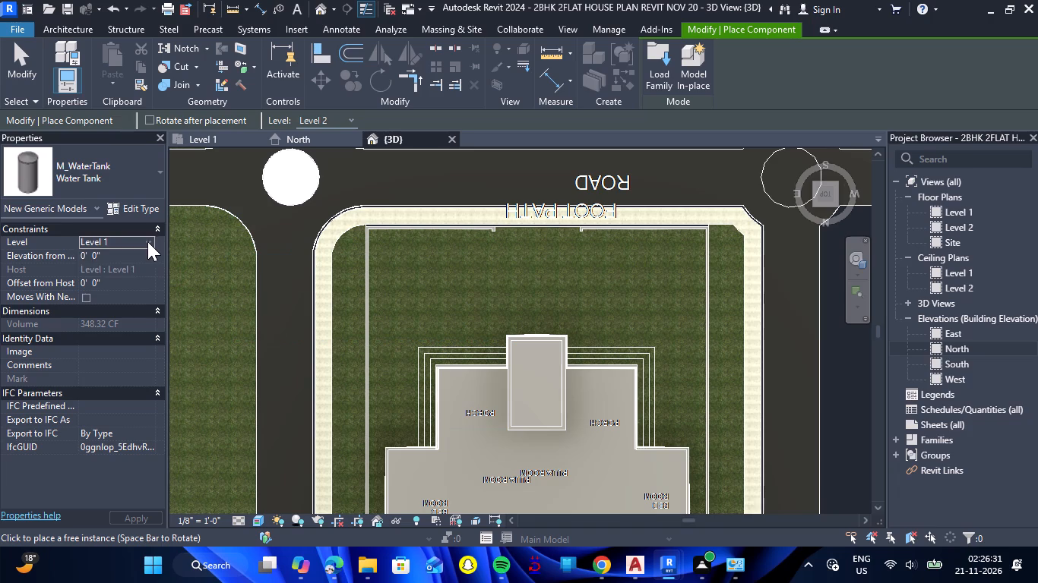
click(134, 263)
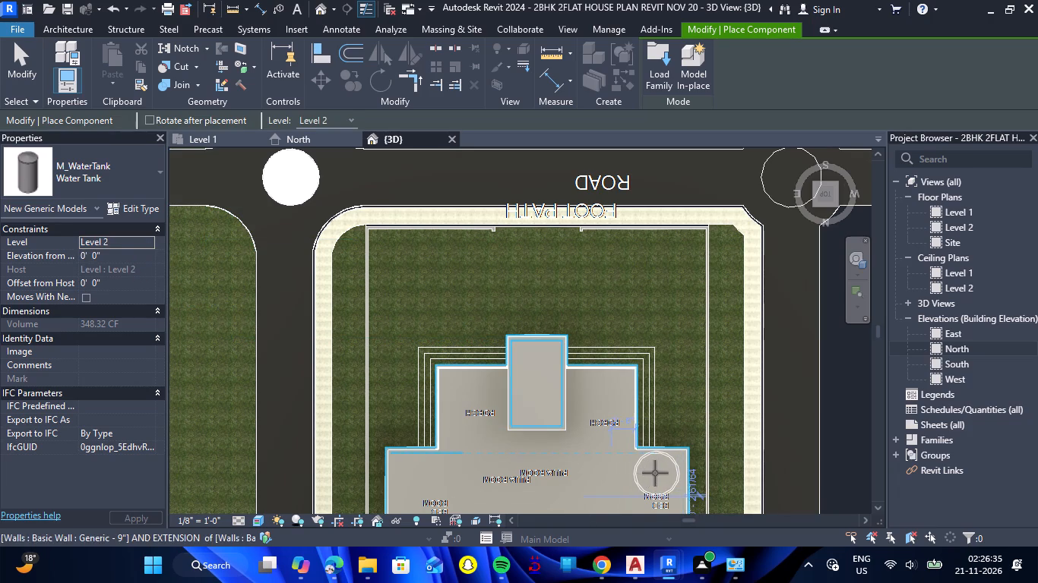
click(657, 477)
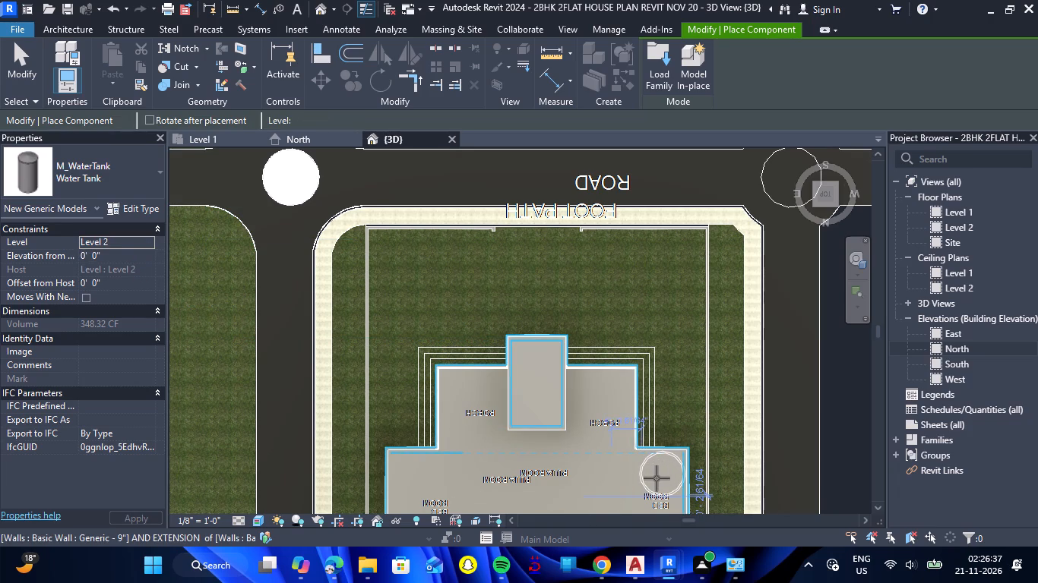
scroll(604, 402, down, 5)
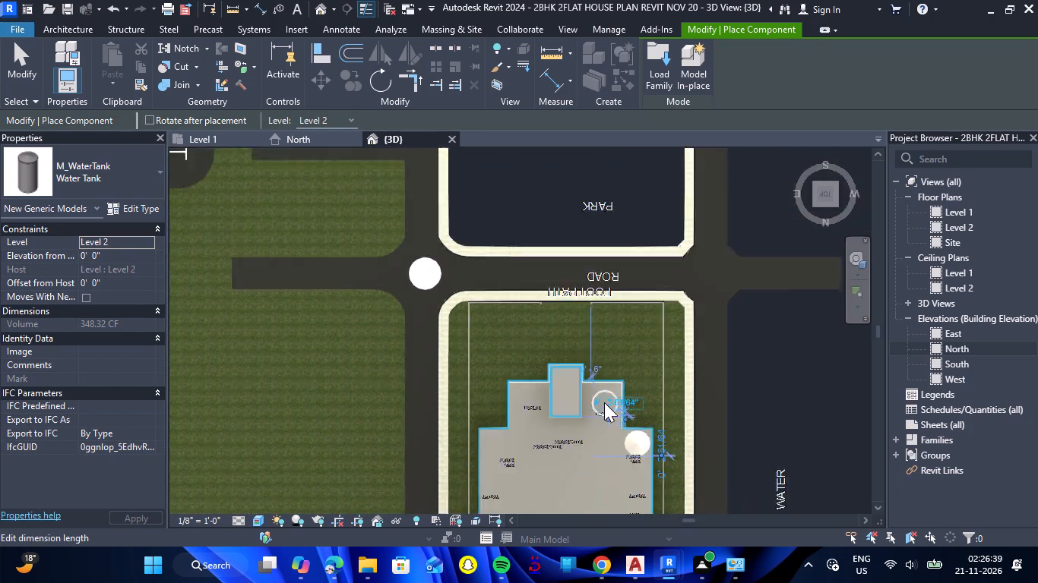
scroll(604, 402, down, 3)
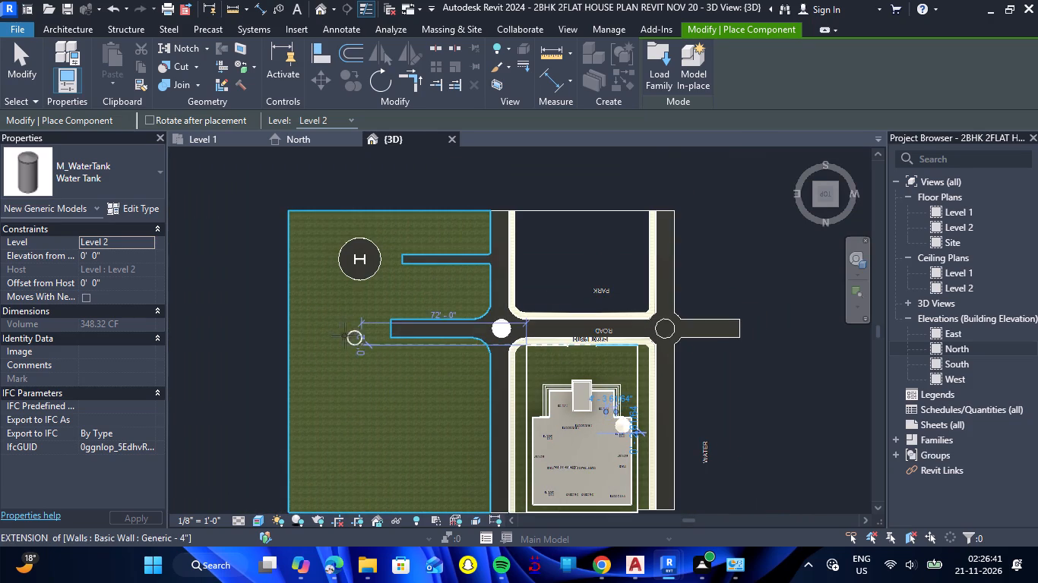
key(Escape)
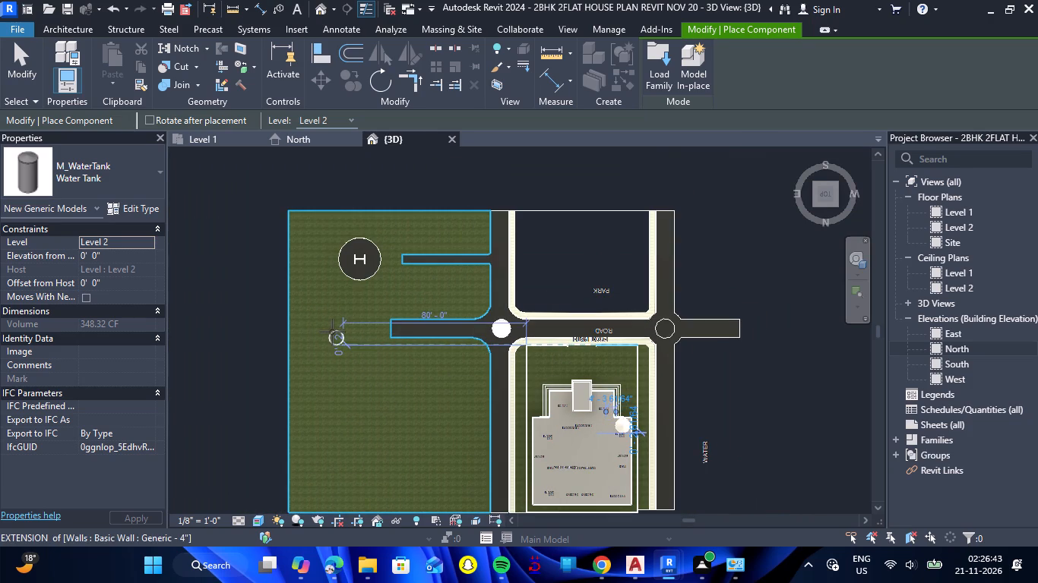
key(Escape)
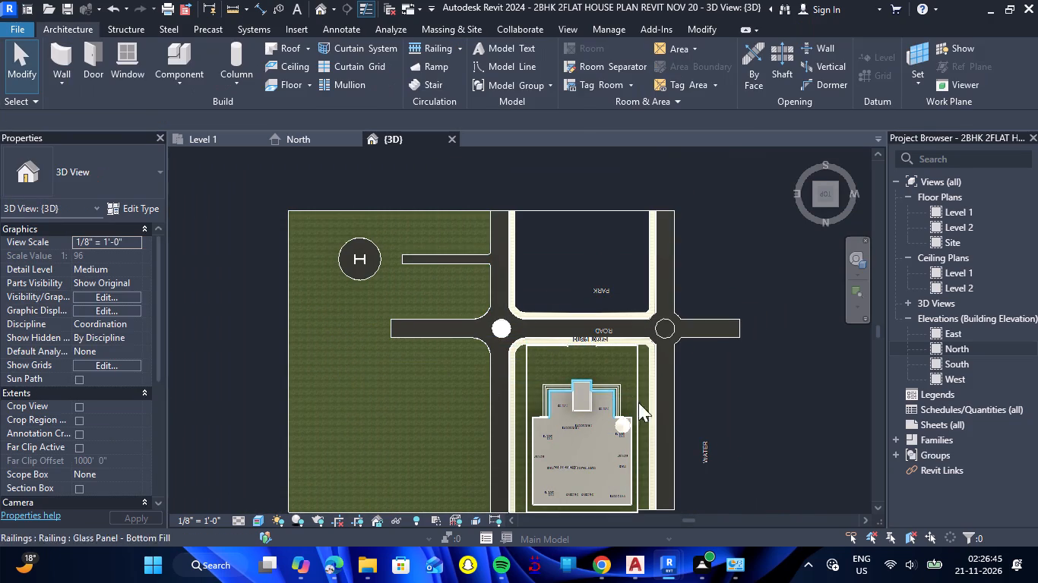
Examine the water tank on the roof in 3D from several angles, checking how it sits beside the parapet and stair tower.
drag(711, 428, 587, 163)
shift+right_drag(711, 428, 587, 163)
scroll(533, 389, up, 10)
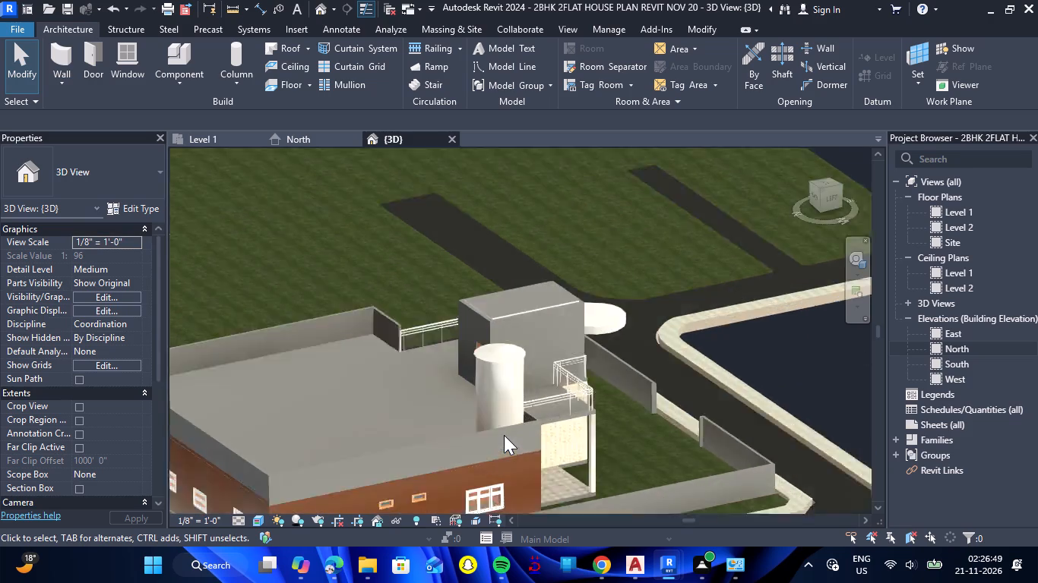
scroll(504, 435, up, 3)
click(505, 307)
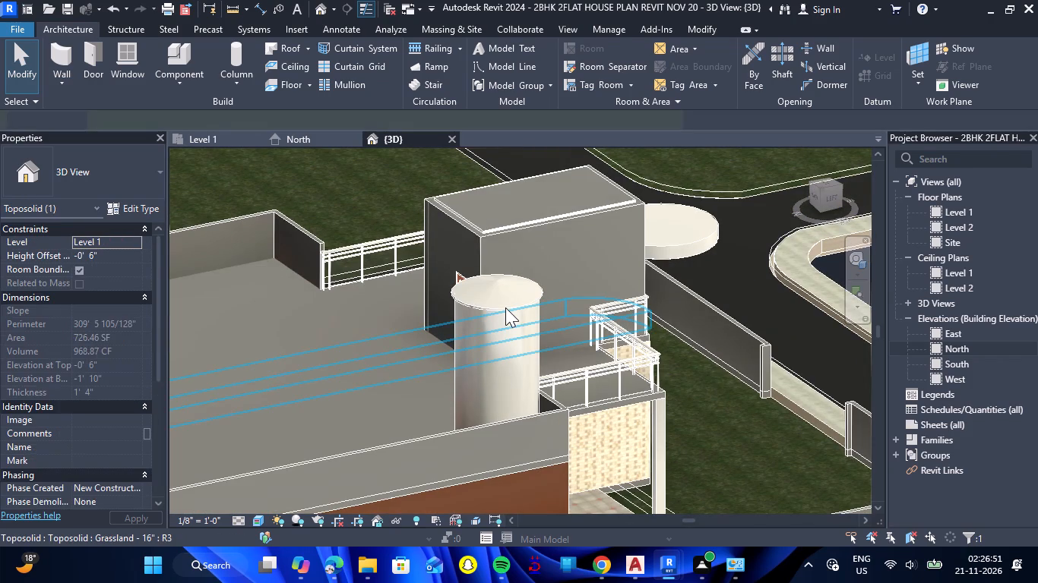
click(505, 314)
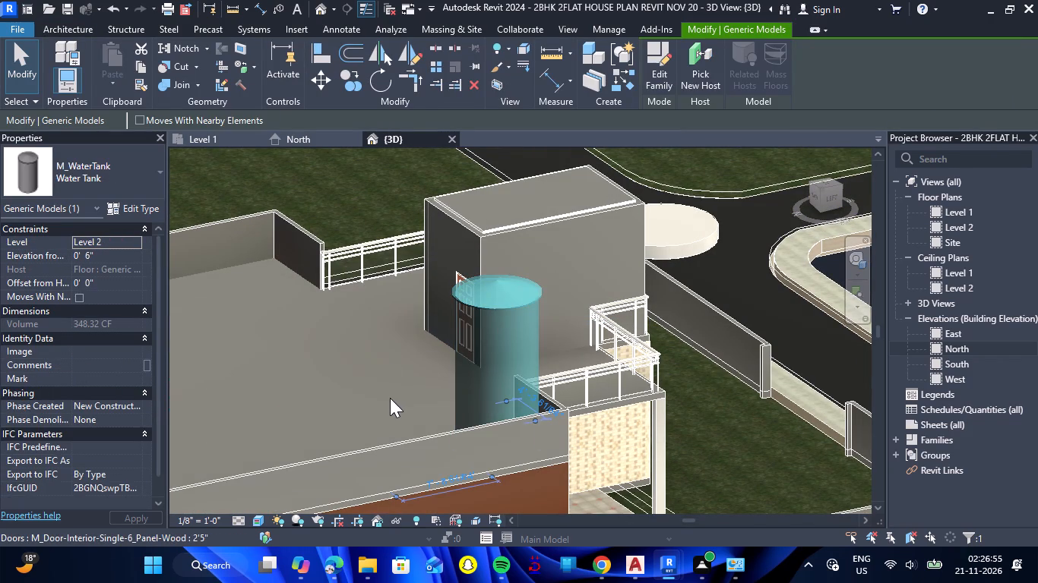
shift+right_drag(369, 395, 453, 402)
shift+drag(369, 395, 453, 402)
key(Escape)
scroll(408, 405, down, 6)
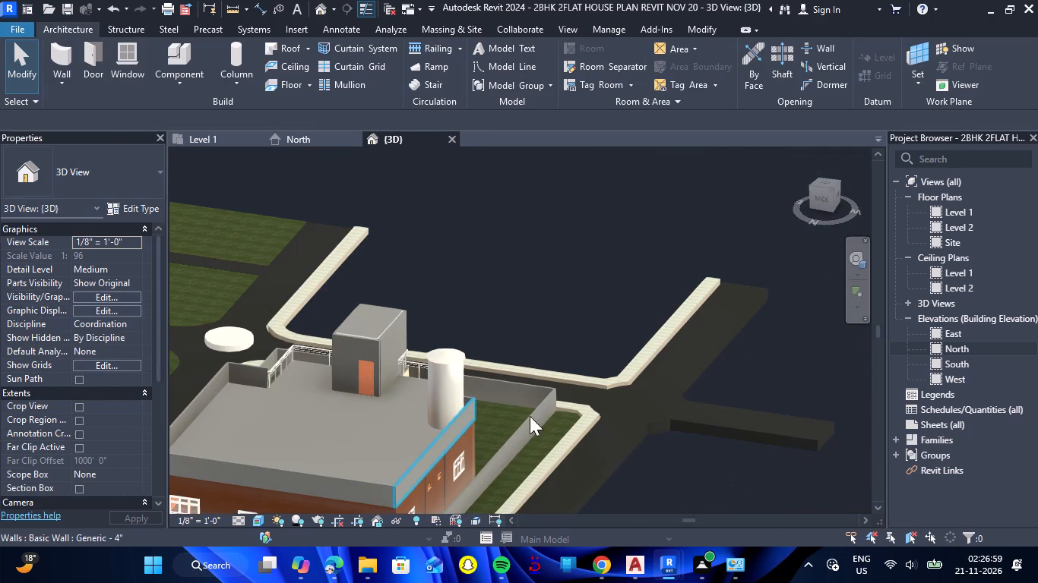
drag(678, 455, 571, 454)
shift+right_drag(678, 455, 571, 454)
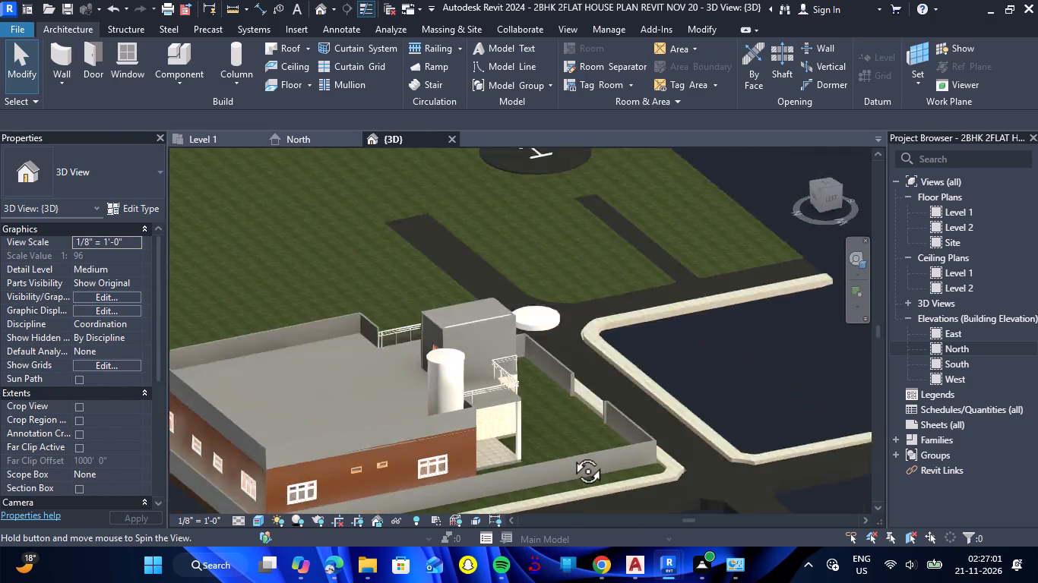
drag(571, 454, 560, 450)
shift+right_drag(571, 454, 560, 450)
scroll(717, 279, down, 3)
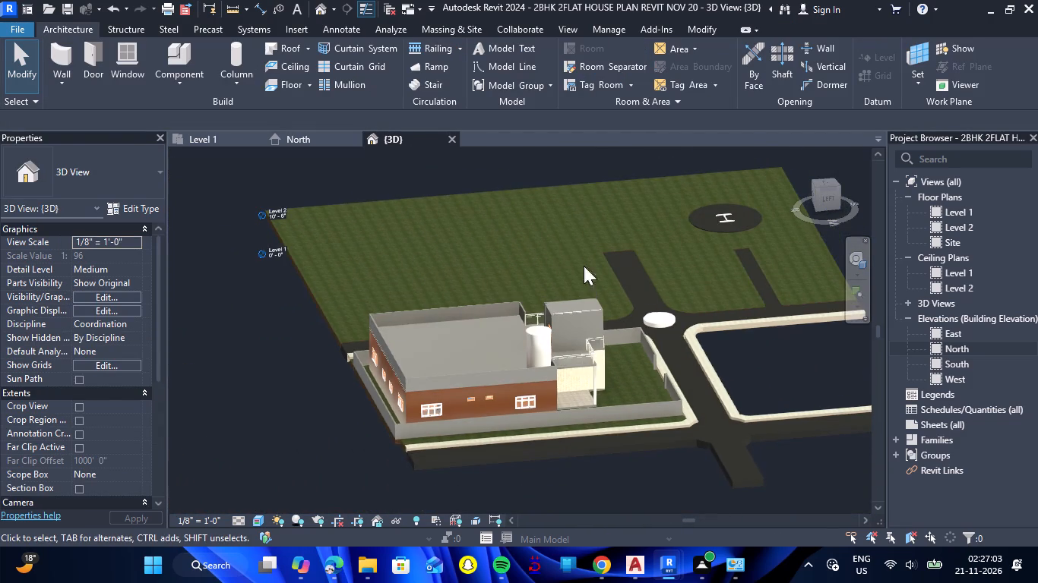
From the top view, start another component load and preview the M_Walk-Off Mat, M_Solar Panel and M_Recycle Bin-Square families.
click(826, 182)
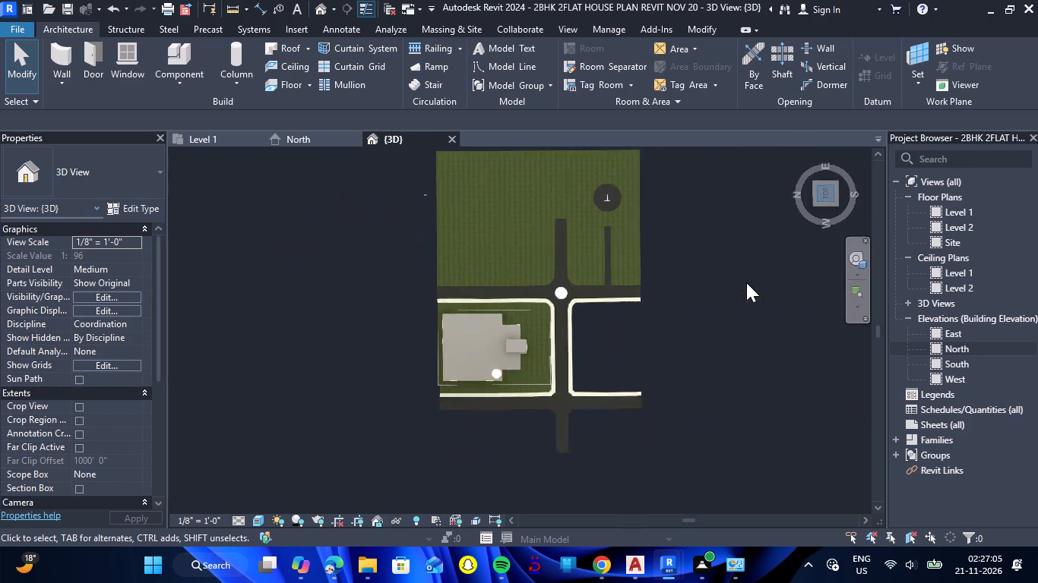
click(182, 58)
click(664, 86)
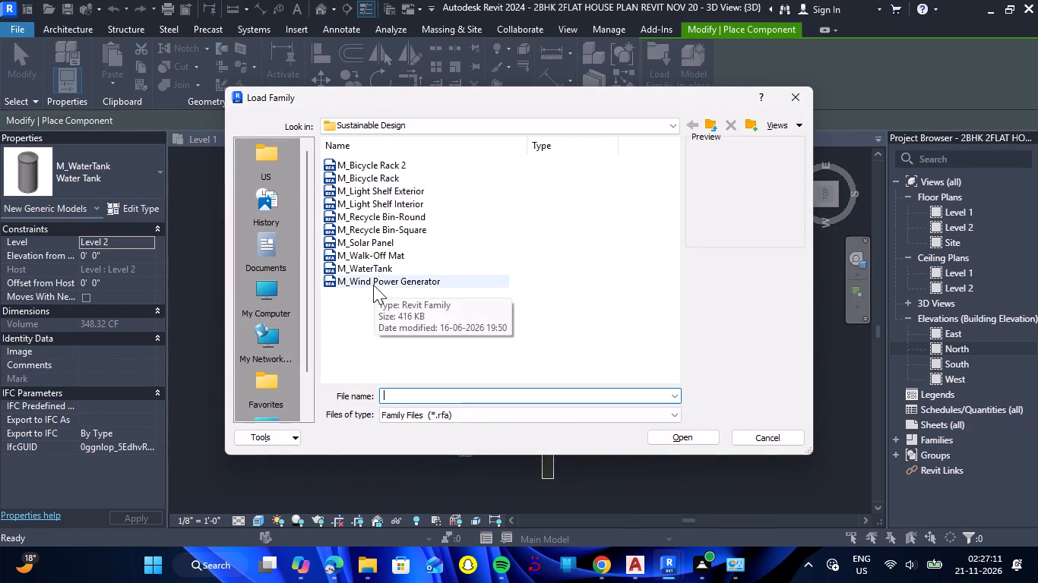
click(382, 256)
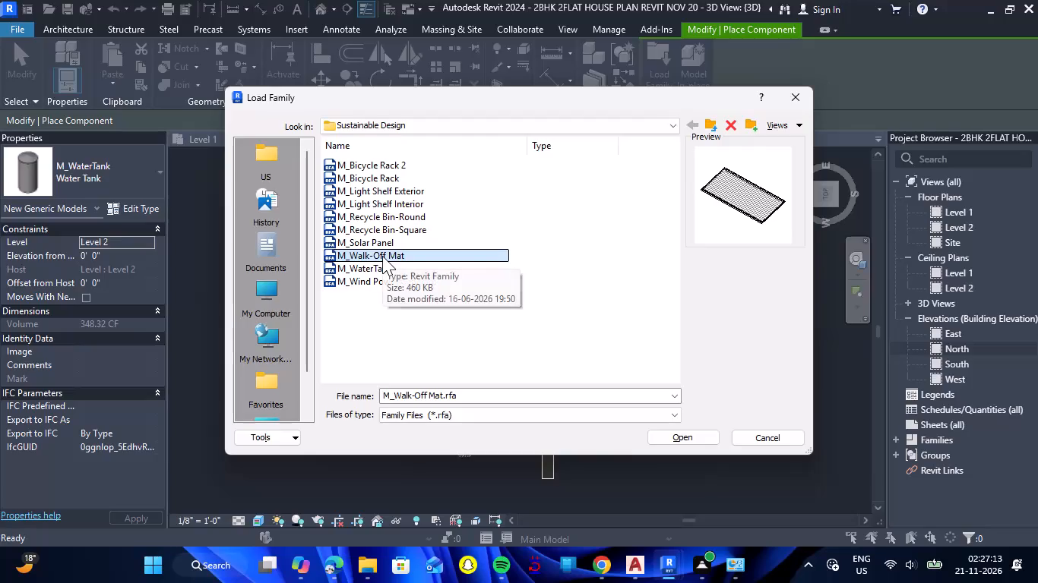
click(385, 245)
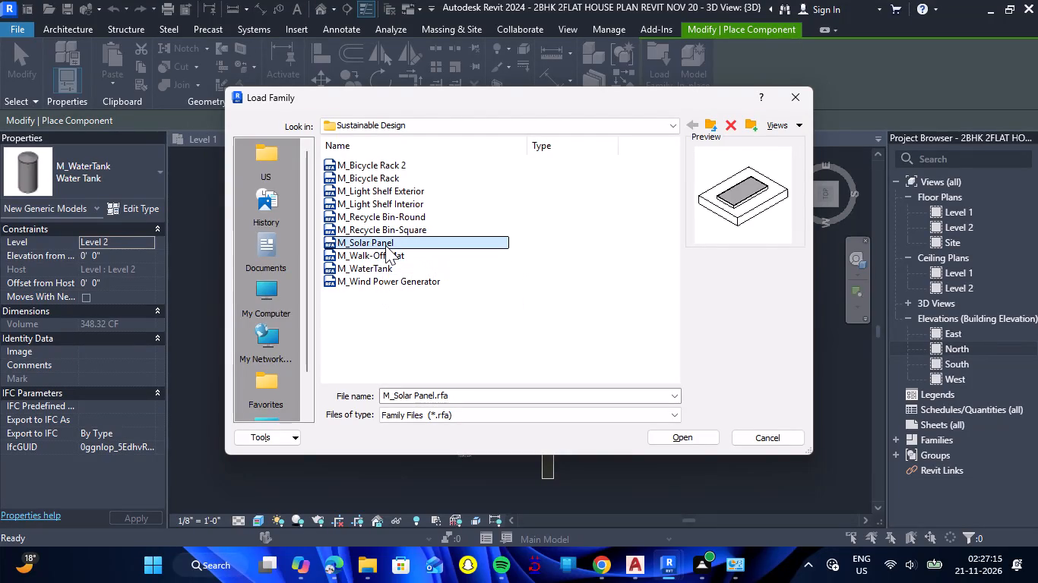
click(392, 229)
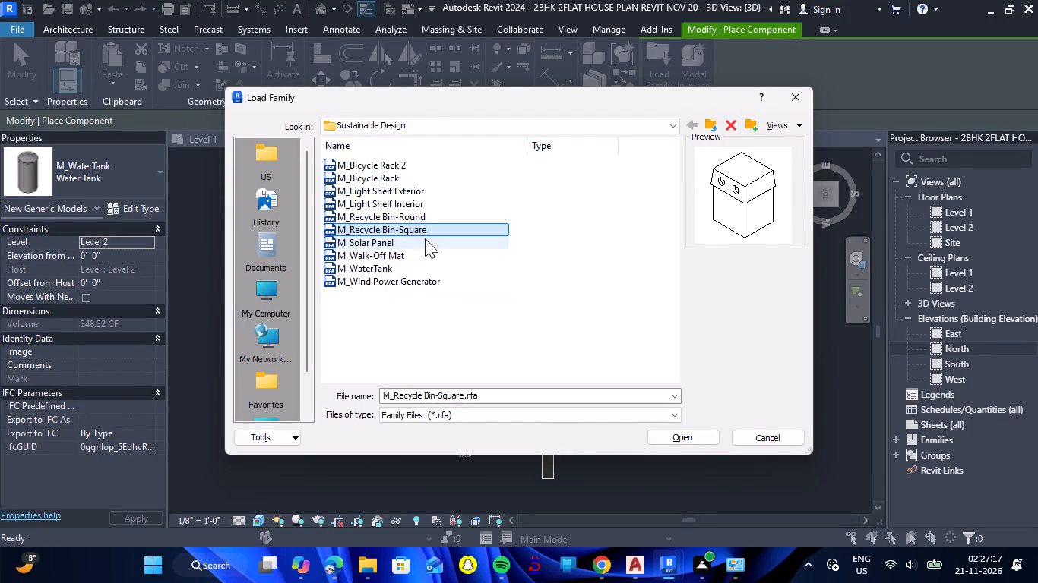
Browse the India library to the Structural Trusses folder and preview its truss families, from M_Fink Truss to the 14-panel Warren truss.
click(704, 126)
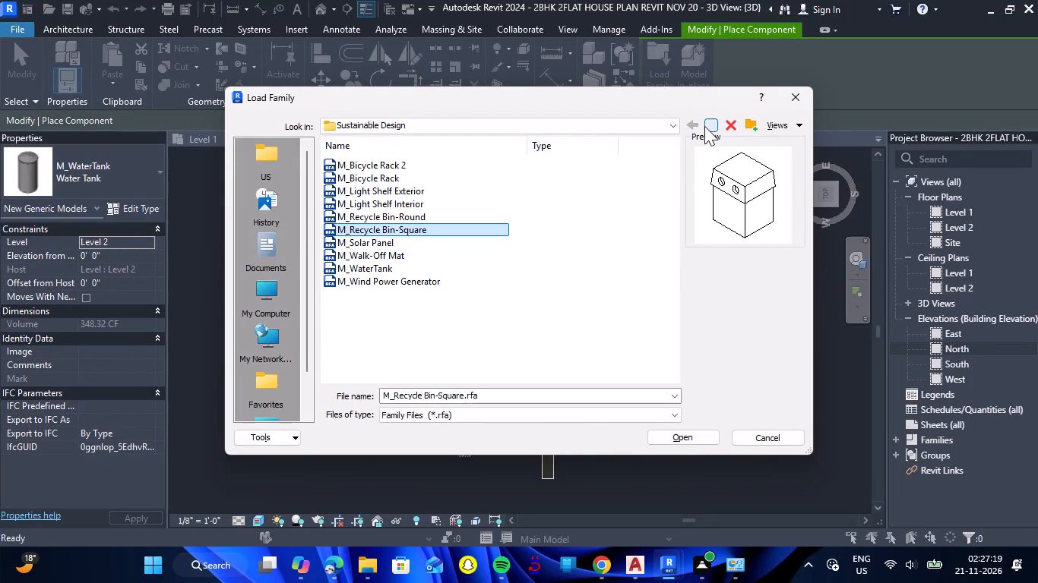
scroll(564, 250, up, 5)
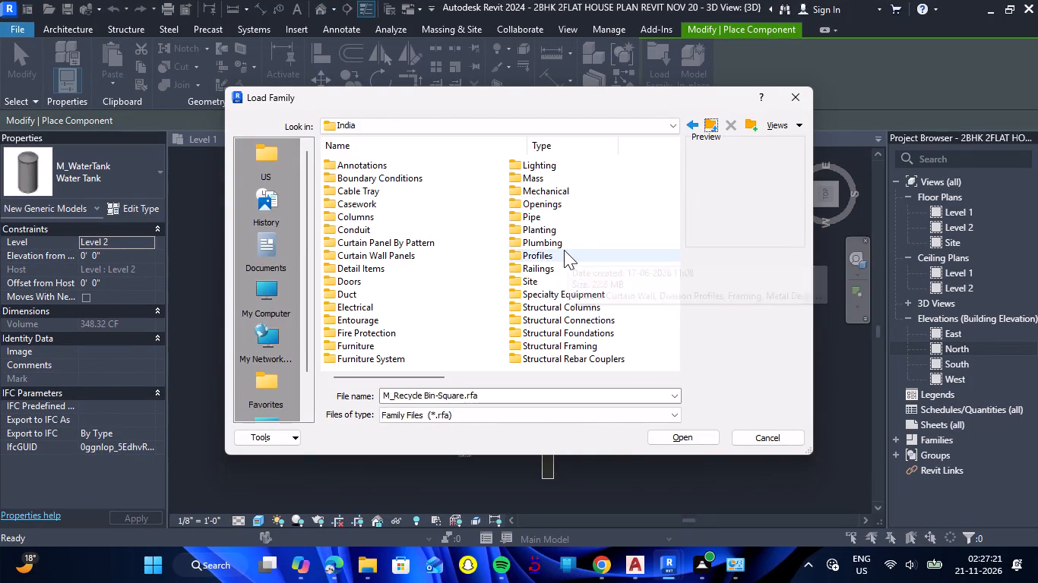
scroll(564, 250, up, 7)
scroll(565, 249, down, 7)
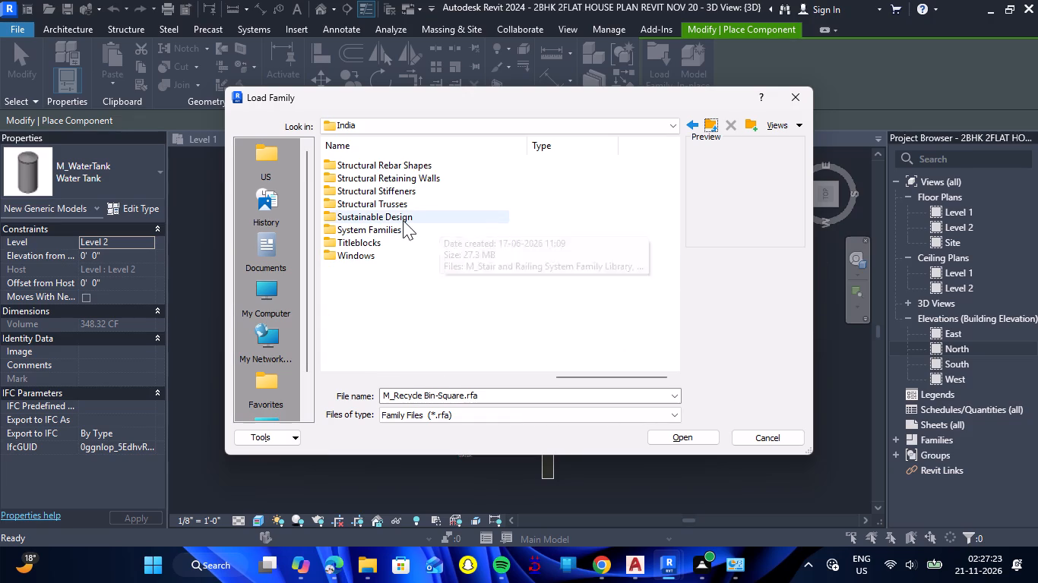
double_click(401, 206)
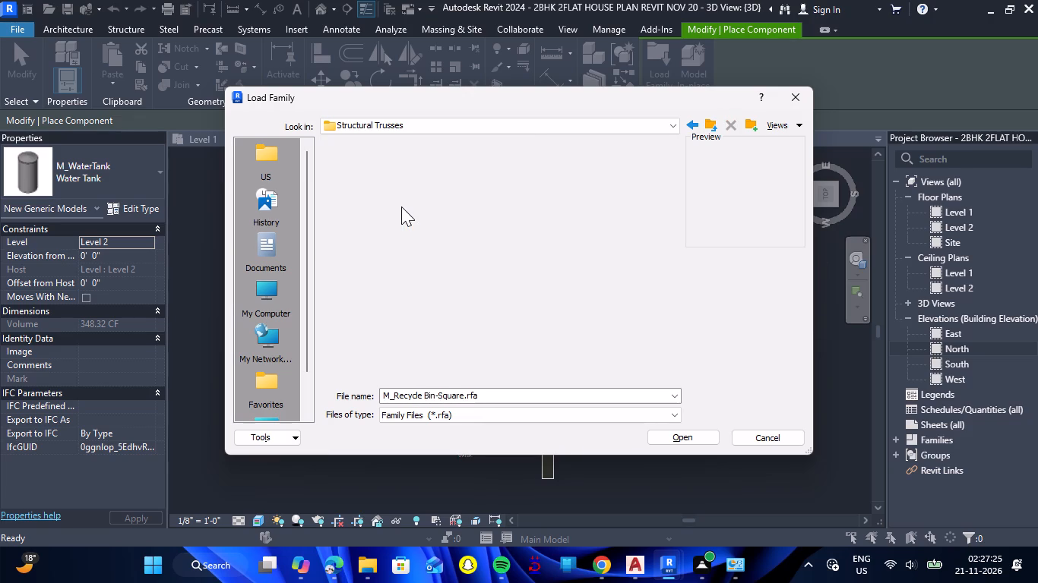
click(391, 159)
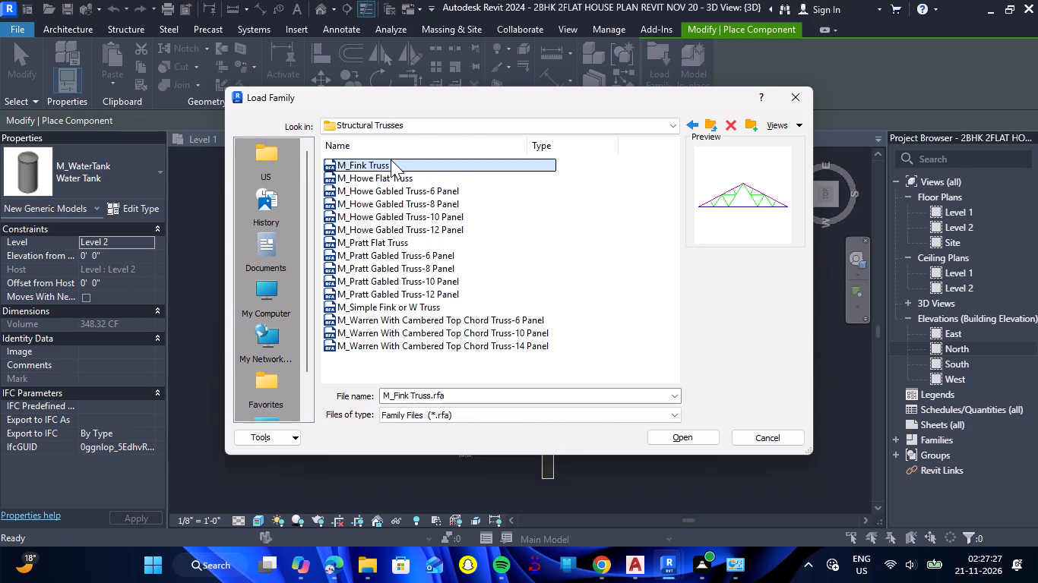
key(Down)
key(Down)
key(Down)
key(Down)
key(Down)
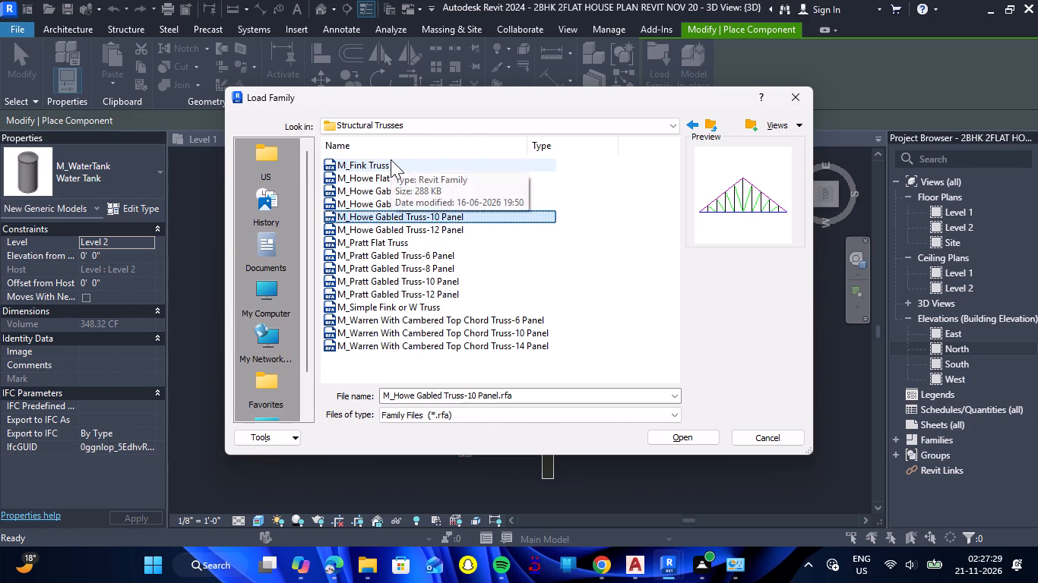
key(Down)
key(Down)
key(Down)
key(Down)
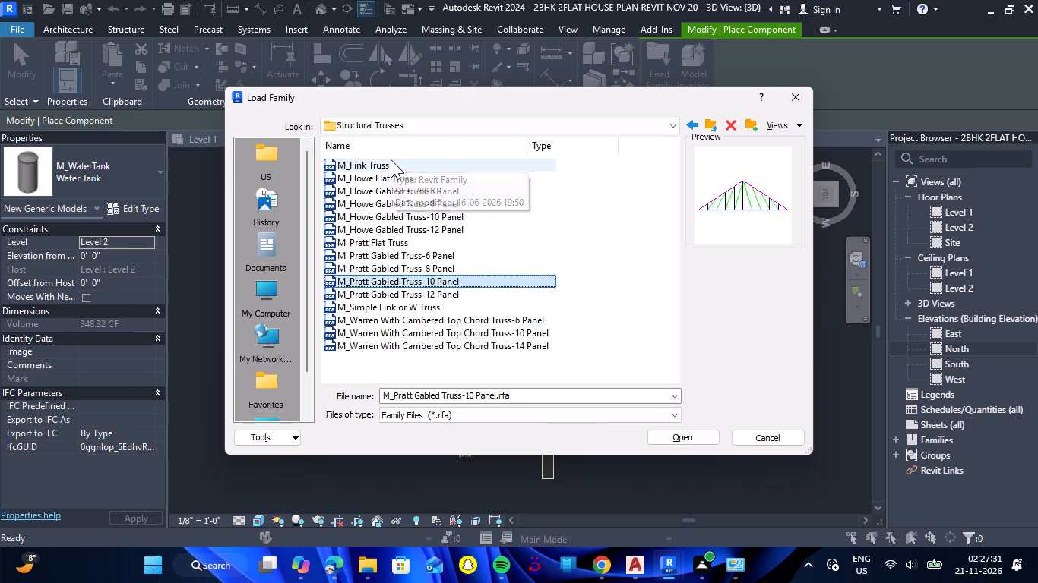
key(Down)
key(Down)
key(Down)
key(Down)
key(Down)
key(Down)
key(Down)
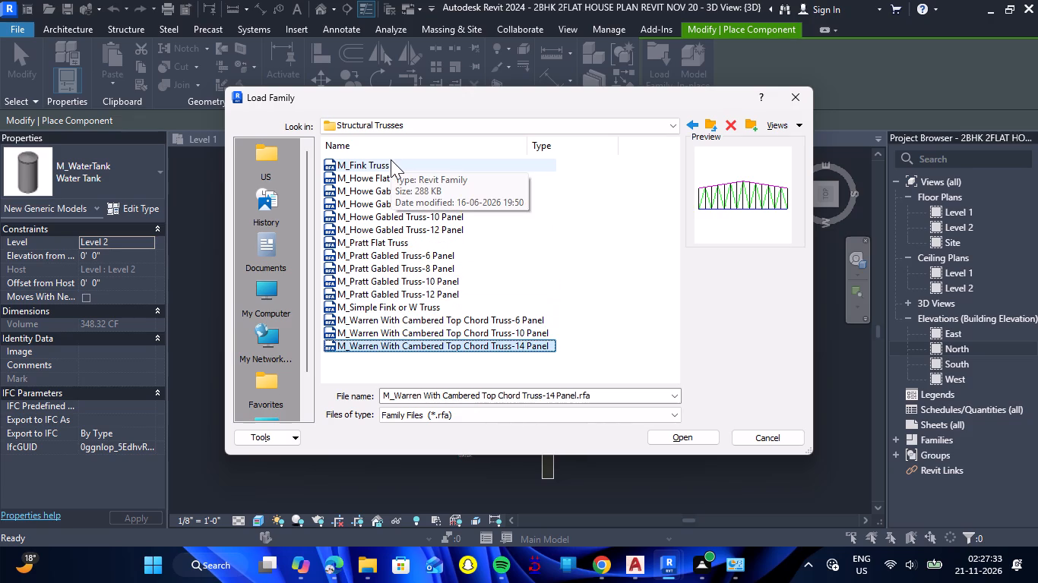
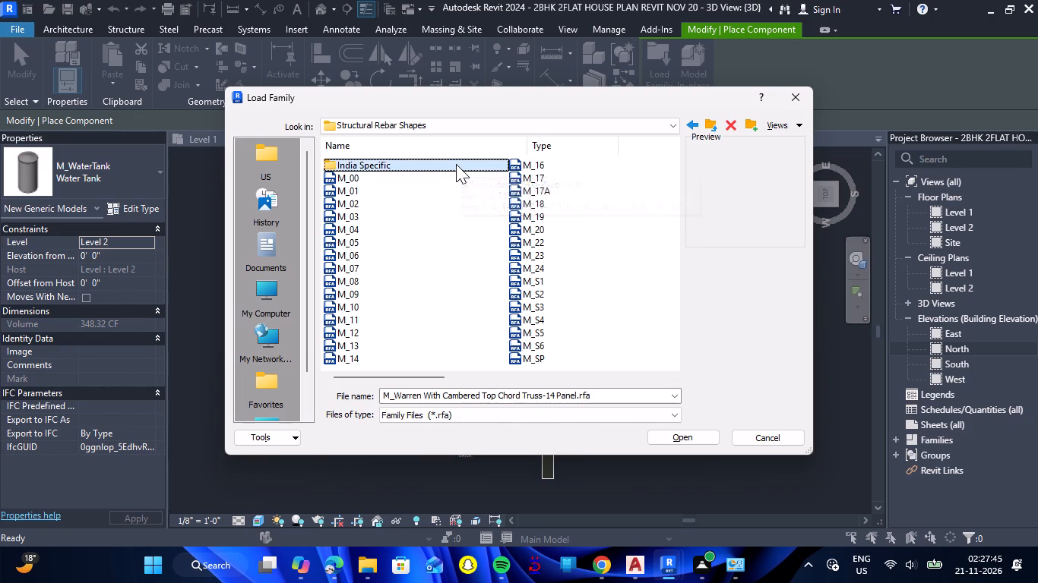
Preview the rebar shape families M_00 through M_04 in the Structural Rebar Shapes folder.
key(Down)
key(Down)
key(Down)
key(Down)
key(Down)
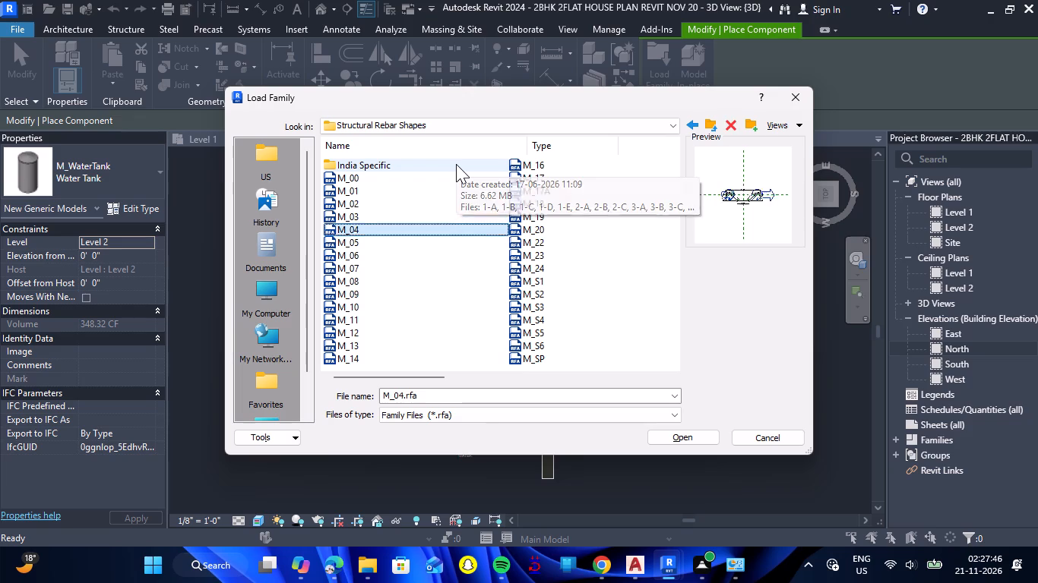
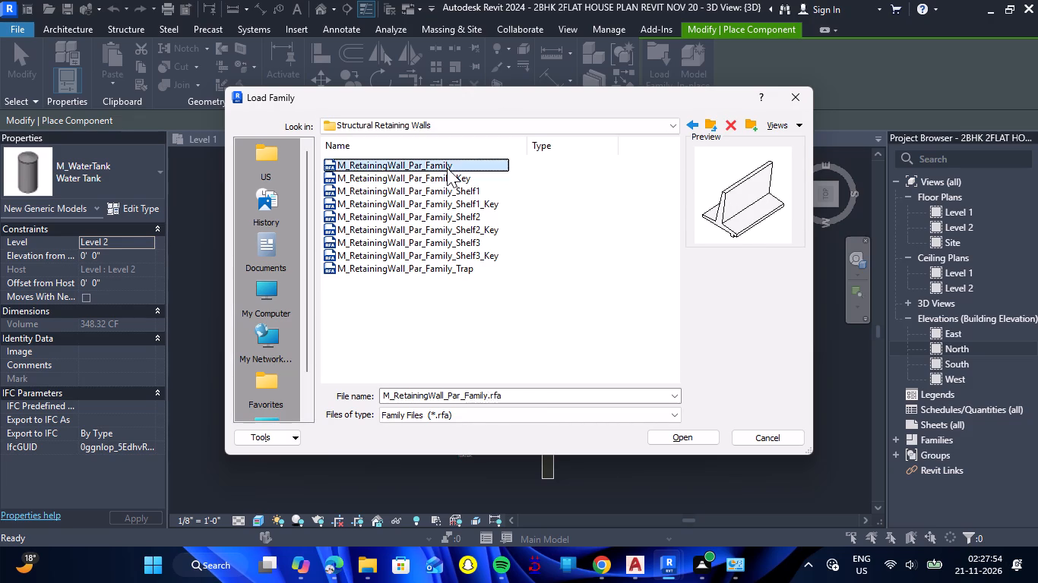
Preview the retaining wall families in the Structural Retaining Walls folder, from M_RetainingWall_Par_Family through M_RetainingWall_Par_Family_Trap.
key(Down)
key(Down)
key(Down)
key(Down)
key(Down)
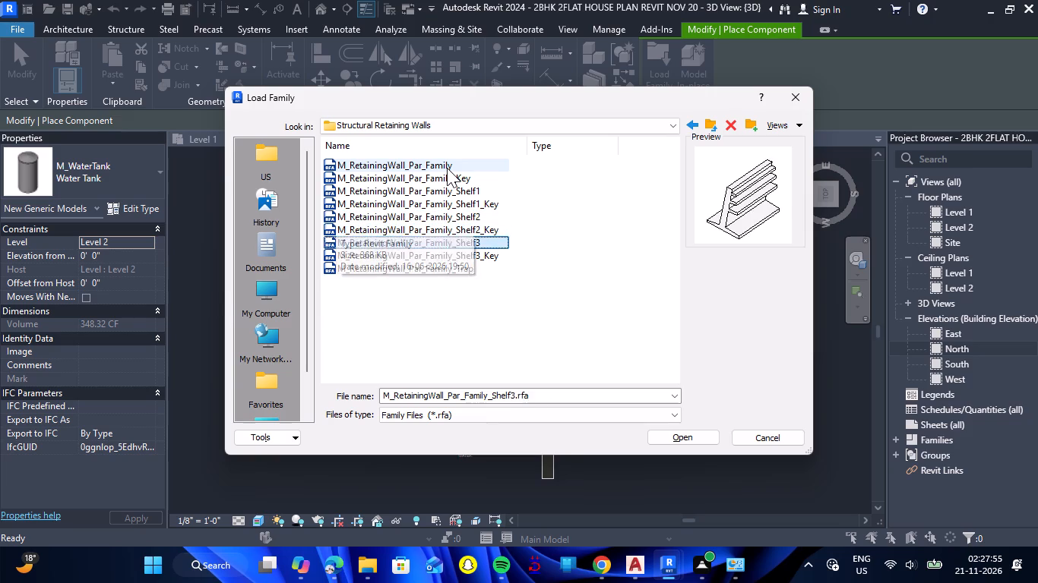
key(Down)
key(Down)
key(Down)
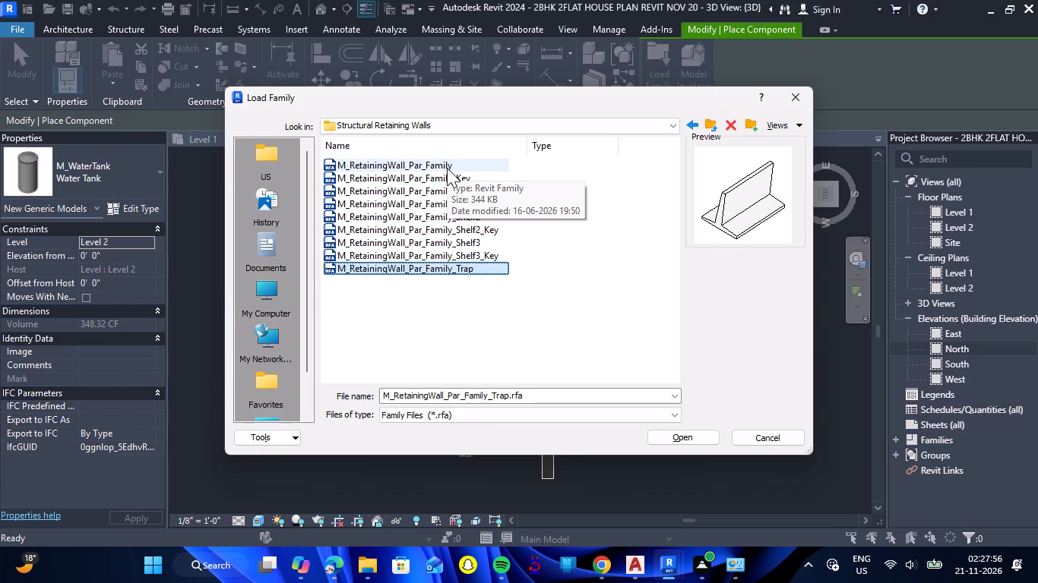
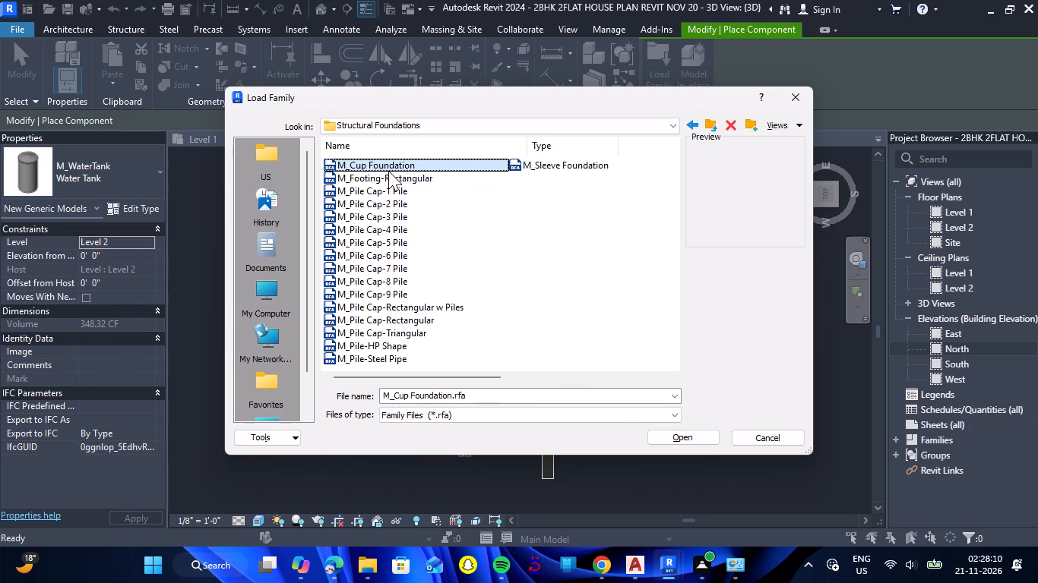
Preview the foundation families in the Structural Foundations folder, from M_Cup Foundation through the pile caps and piles to M_Sleeve Foundation.
key(Down)
key(Down)
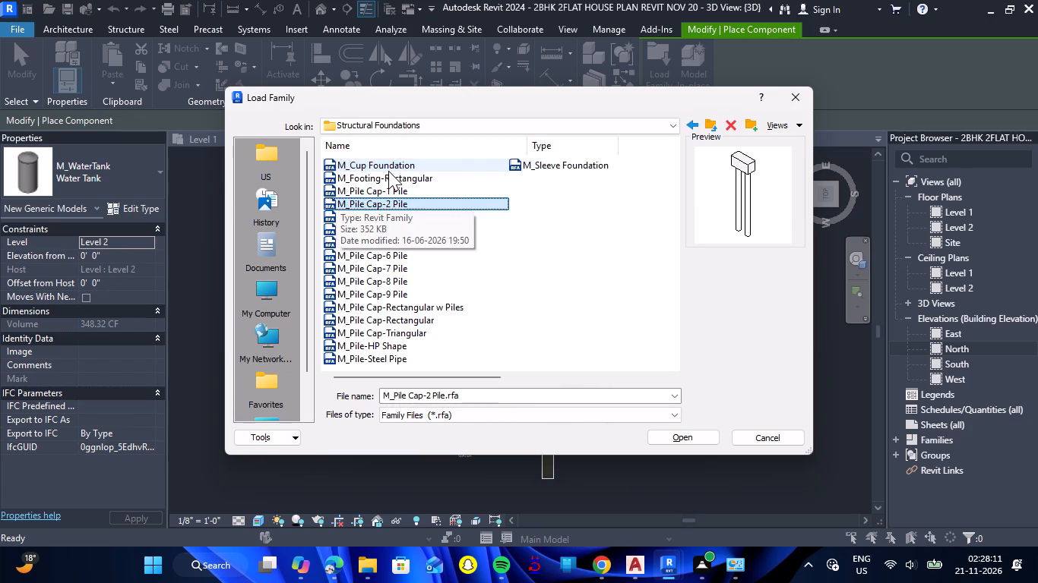
key(Down)
key(Down)
key(Down)
key(Down)
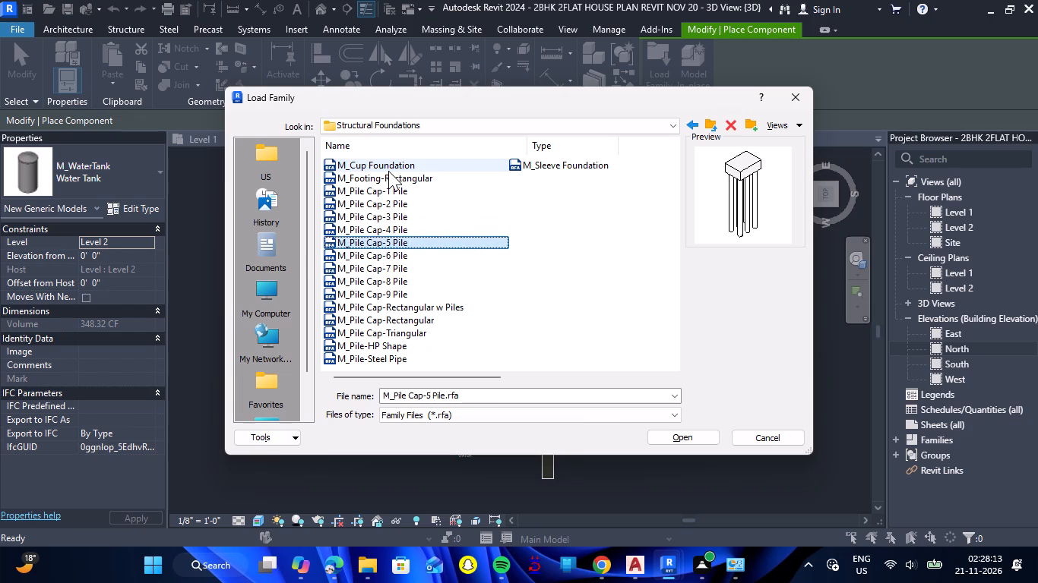
key(Down)
key(Down)
key(Down)
key(Down)
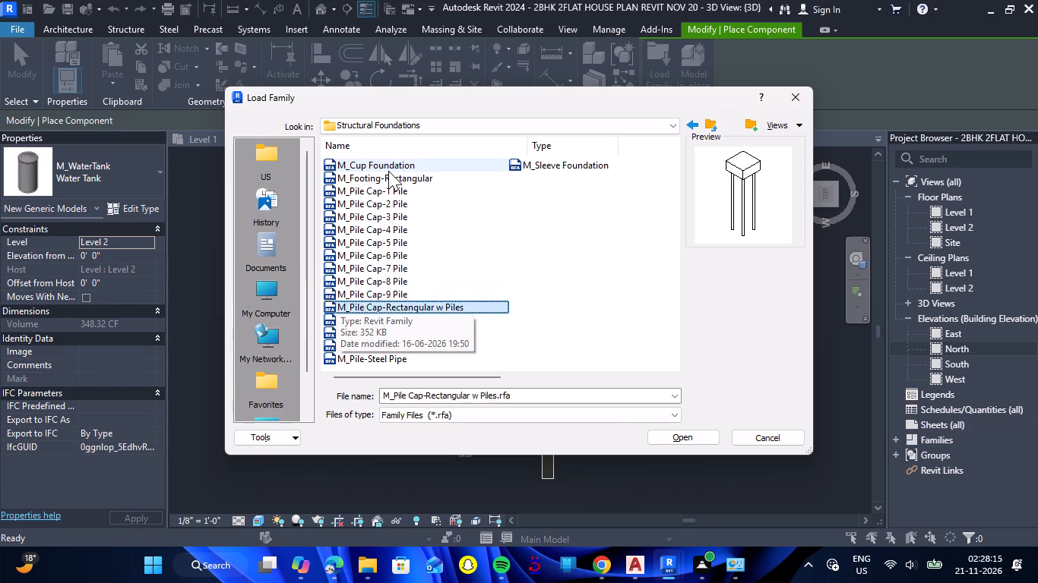
key(Down)
key(Down)
key(Down)
key(Down)
key(Down)
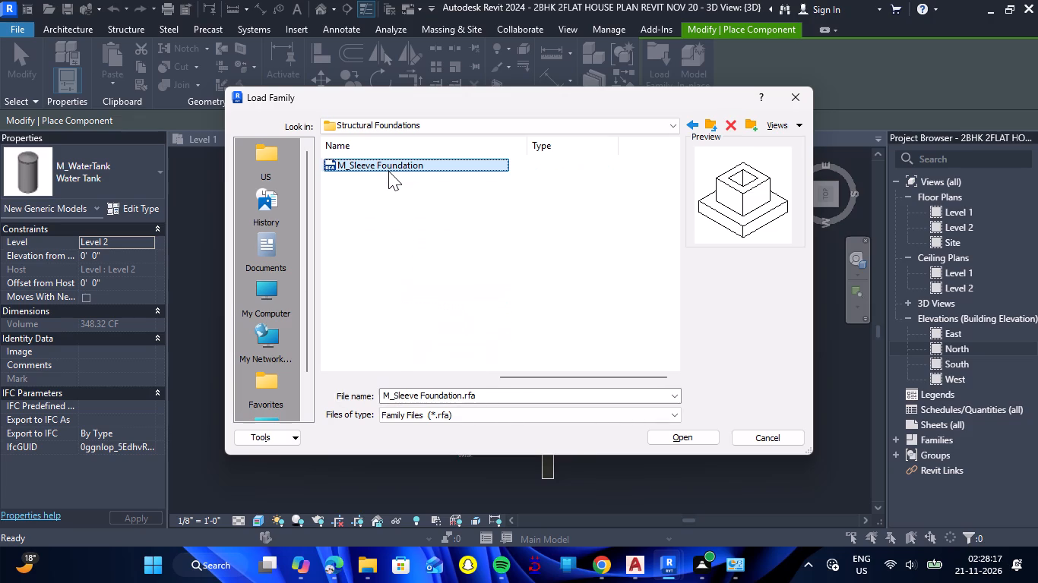
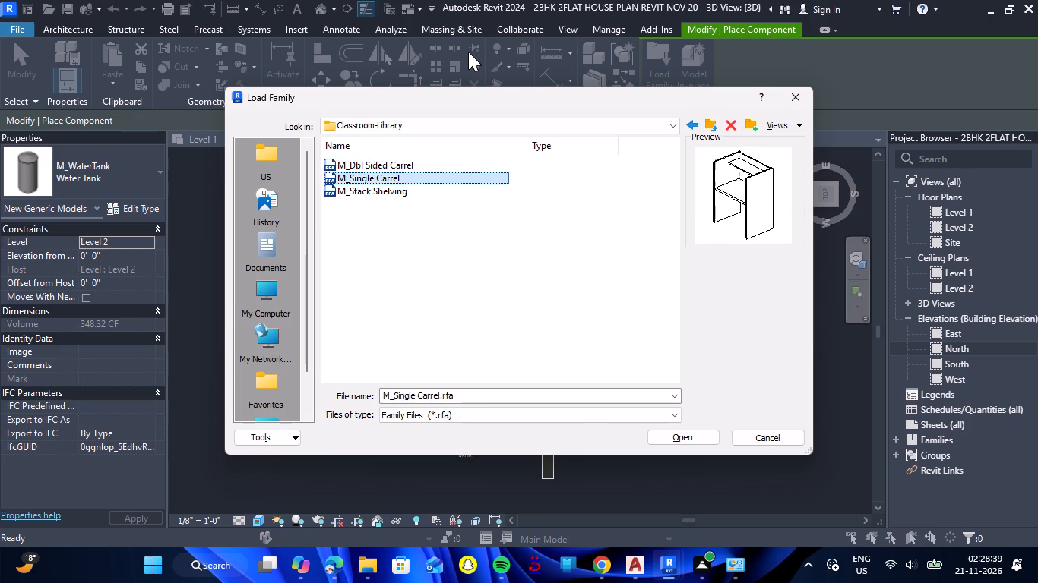
Preview the M_Stack Shelving family in the Classroom-Library folder.
key(Down)
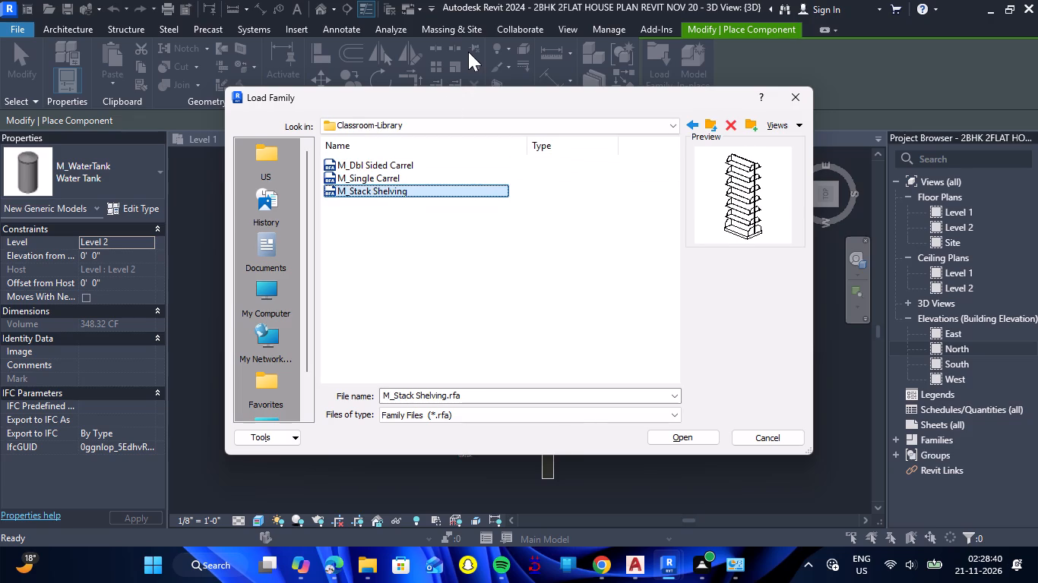
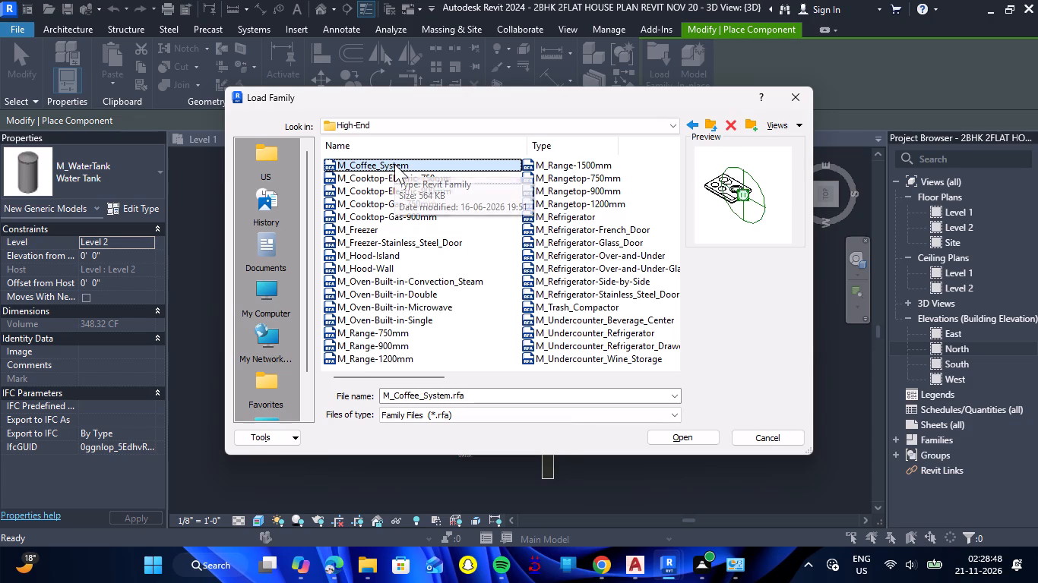
Preview the electric and gas cooktop families in the High-End folder, through M_Cooktop-Gas-900mm.
key(Down)
key(Down)
key(Down)
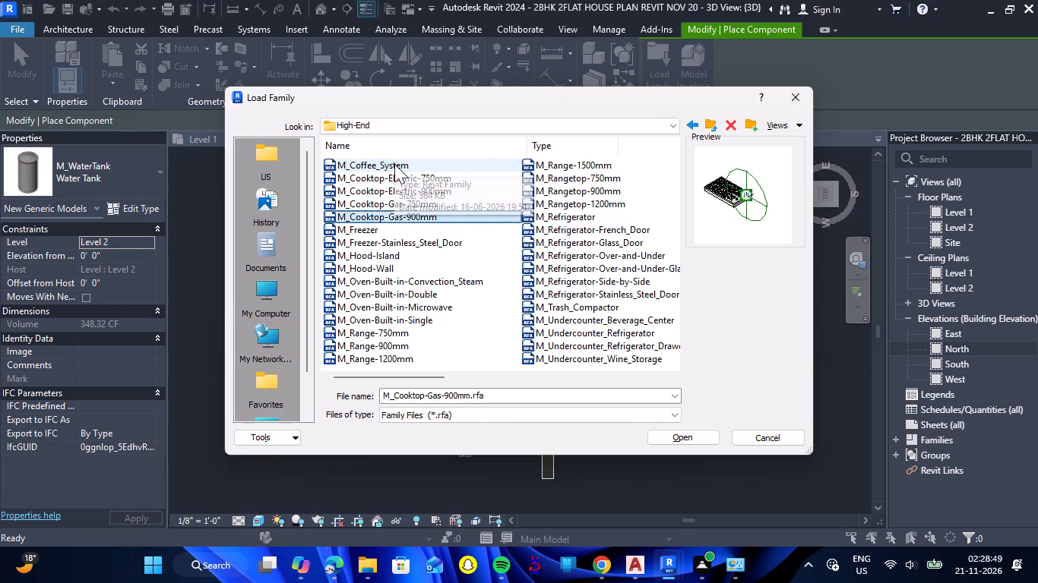
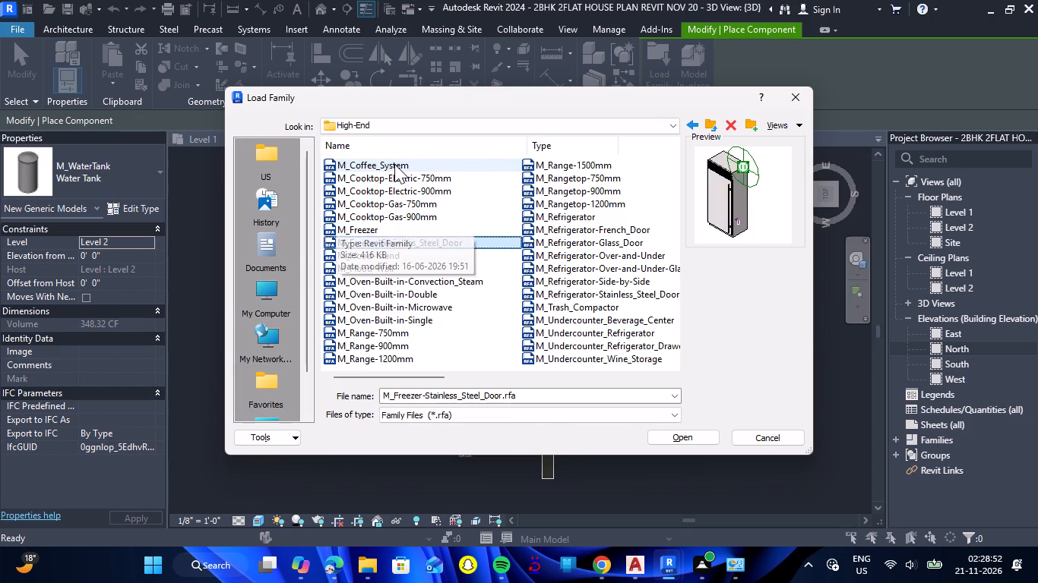
Preview the hood, built-in oven, range, rangetop and refrigerator families in the High-End folder, through M_Refrigerator-Glass_Door.
key(Down)
key(Down)
key(Down)
key(Down)
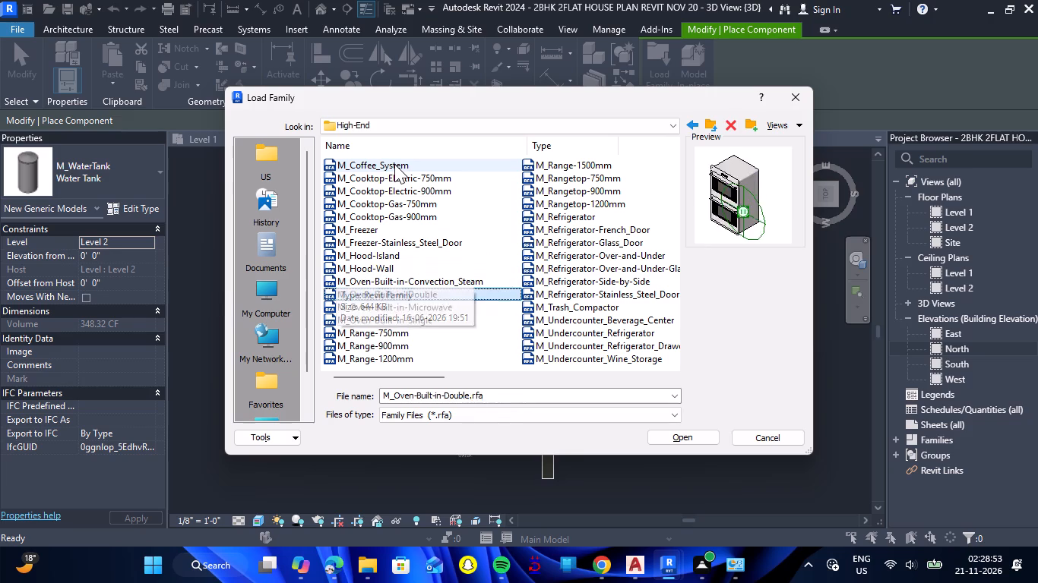
key(Down)
key(Down)
key(Down)
key(Down)
key(Down)
key(Down)
key(Down)
key(Down)
key(Down)
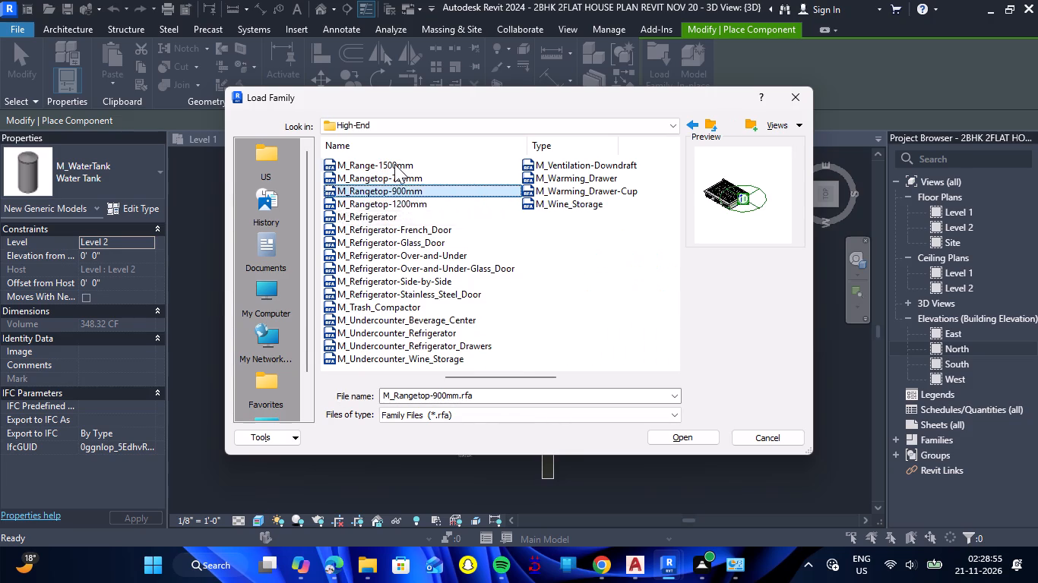
key(Down)
key(Down)
key(Down)
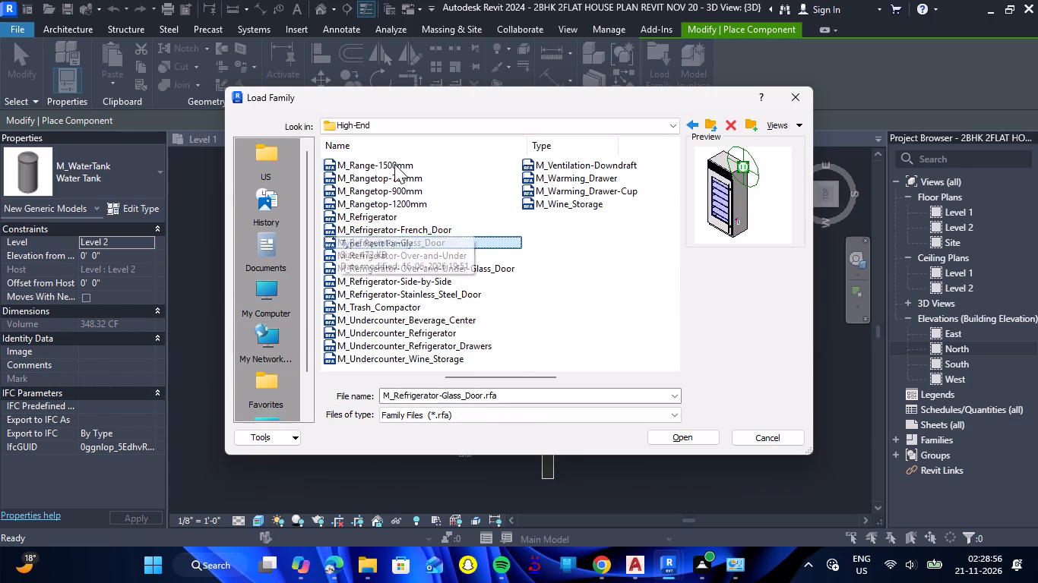
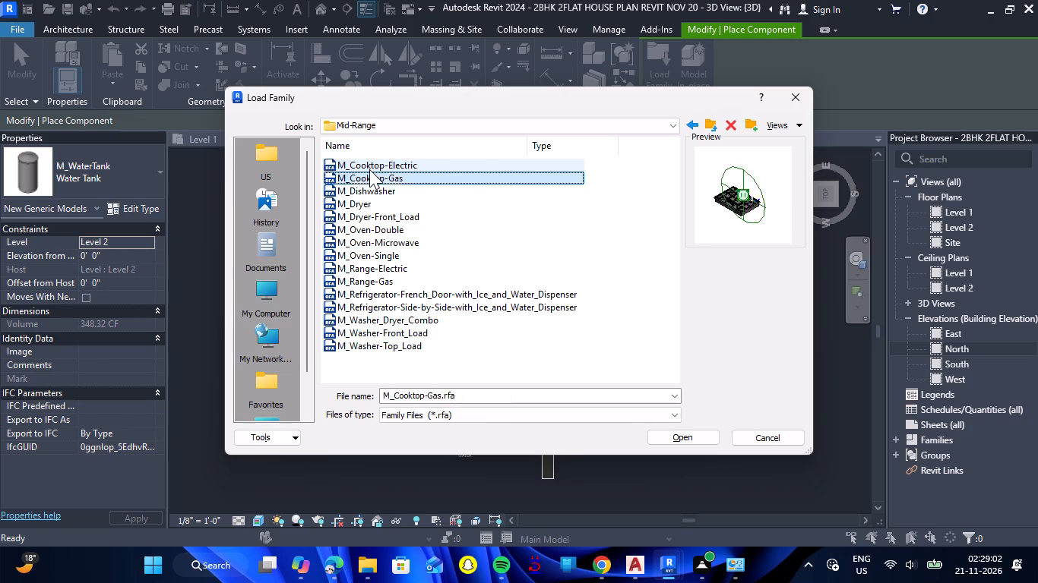
Preview the dishwasher, dryer, oven, range and refrigerator families in the Mid-Range folder, through M_Refrigerator-French_Door-with_Ice_and_Water_Dispenser.
key(Down)
key(Down)
key(Down)
key(Down)
key(Down)
key(Down)
key(Down)
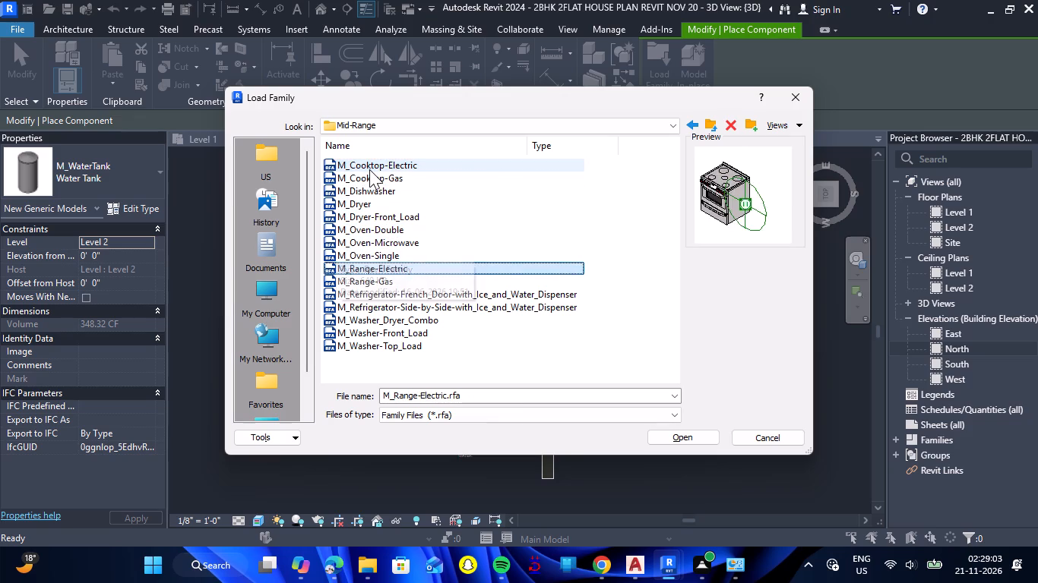
key(Down)
key(Down)
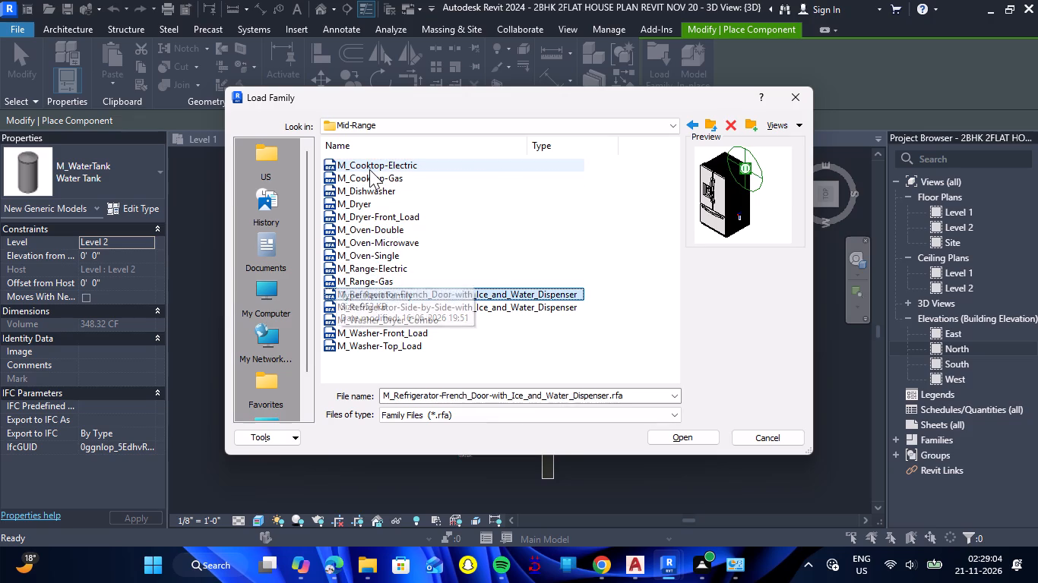
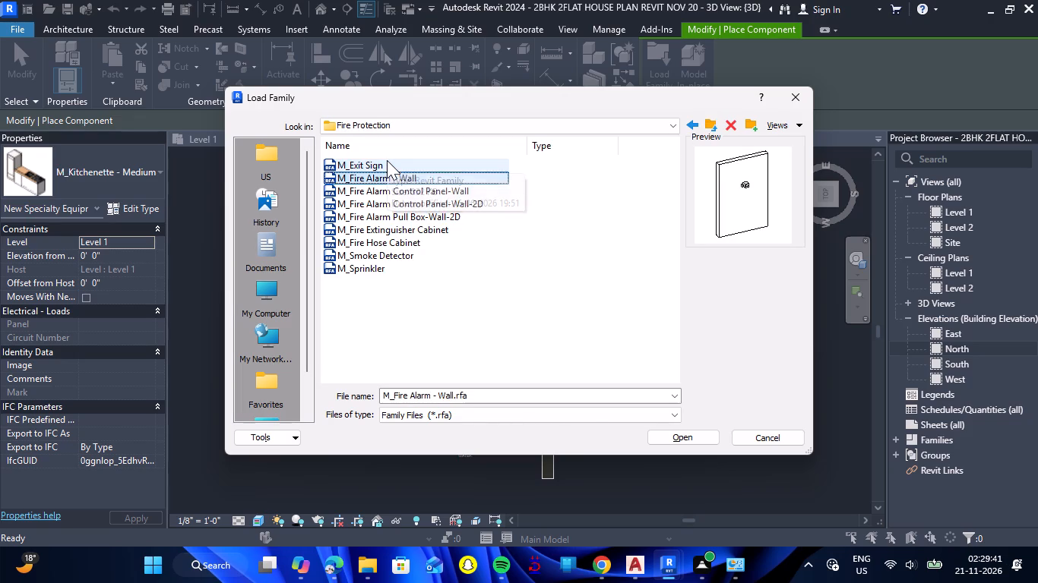
Preview the remaining Fire Protection families, from M_Fire Alarm Control Panel-Wall through M_Sprinkler.
key(Down)
key(Down)
key(Down)
key(Down)
key(Down)
key(Down)
key(Down)
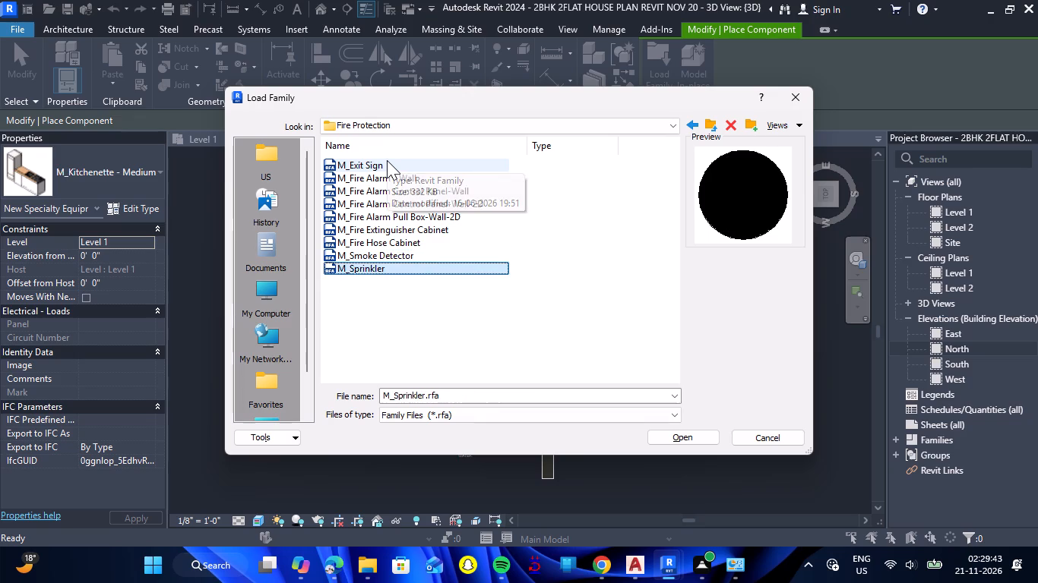
key(Down)
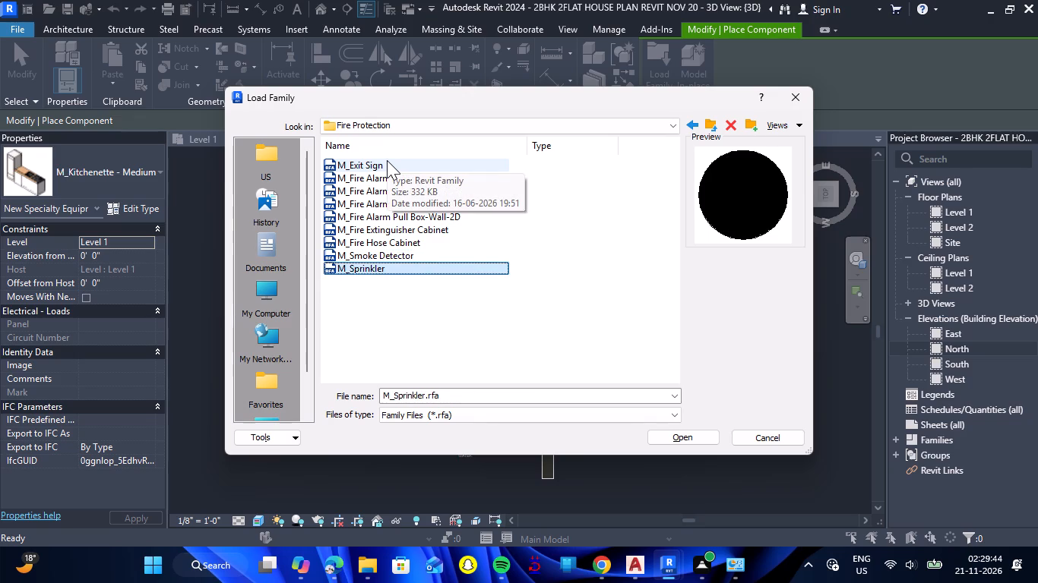
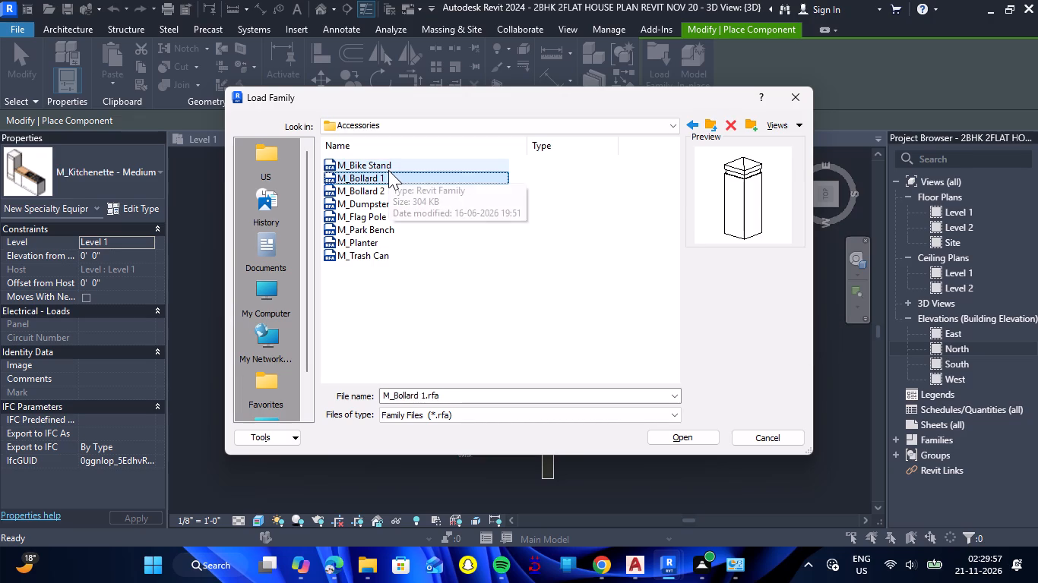
Load the M_Park Bench family from the Site Accessories folder and place one 1800mm bench on the large lawn, about 4' 6" from its north edge.
key(Down)
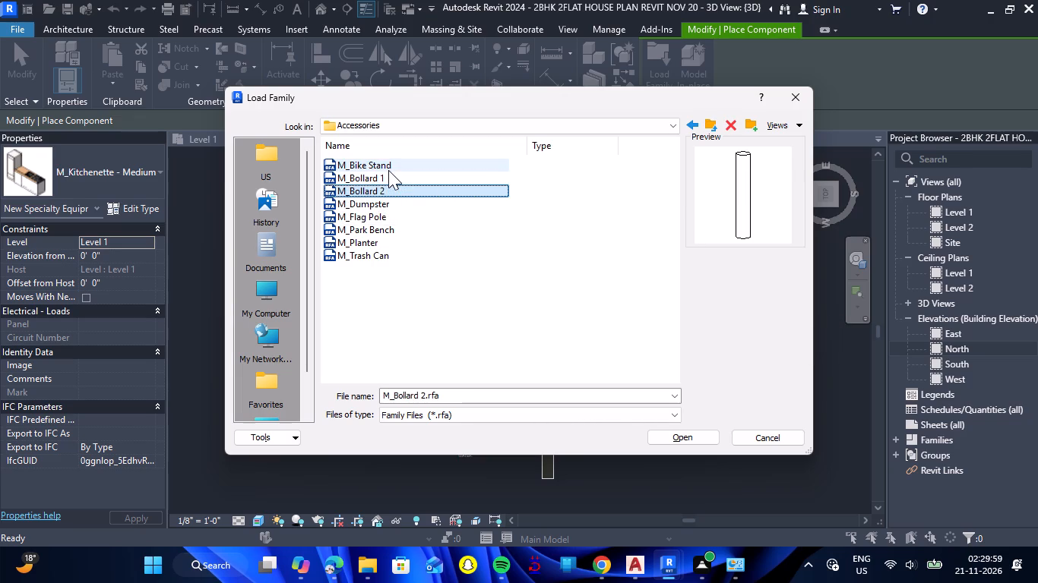
key(Down)
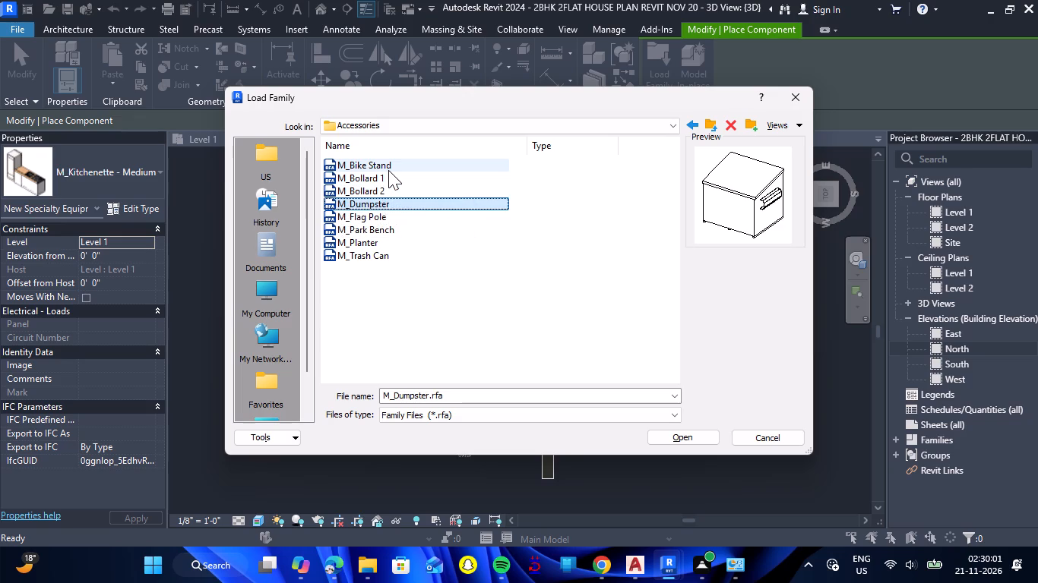
key(Down)
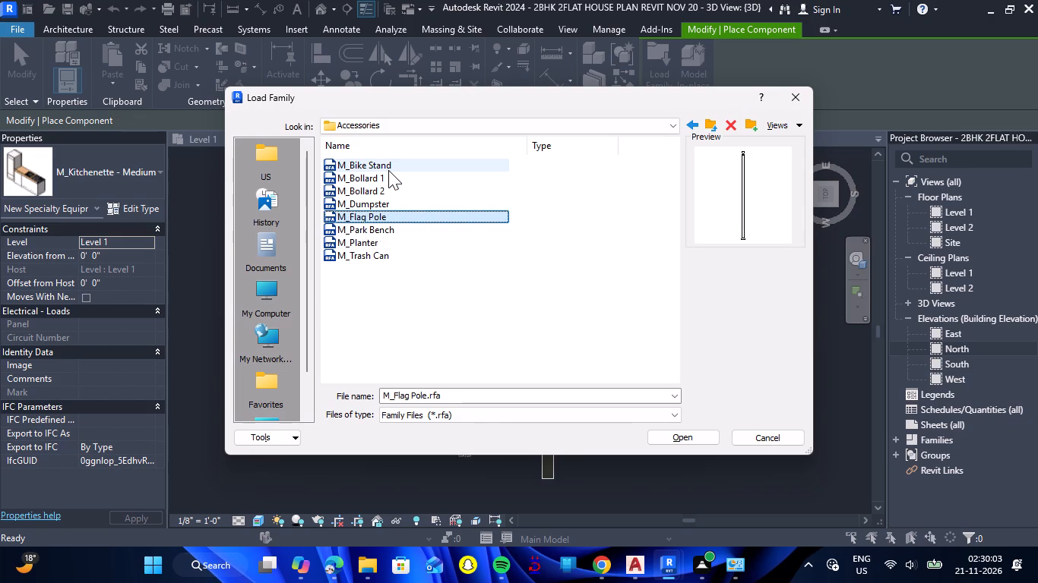
key(Down)
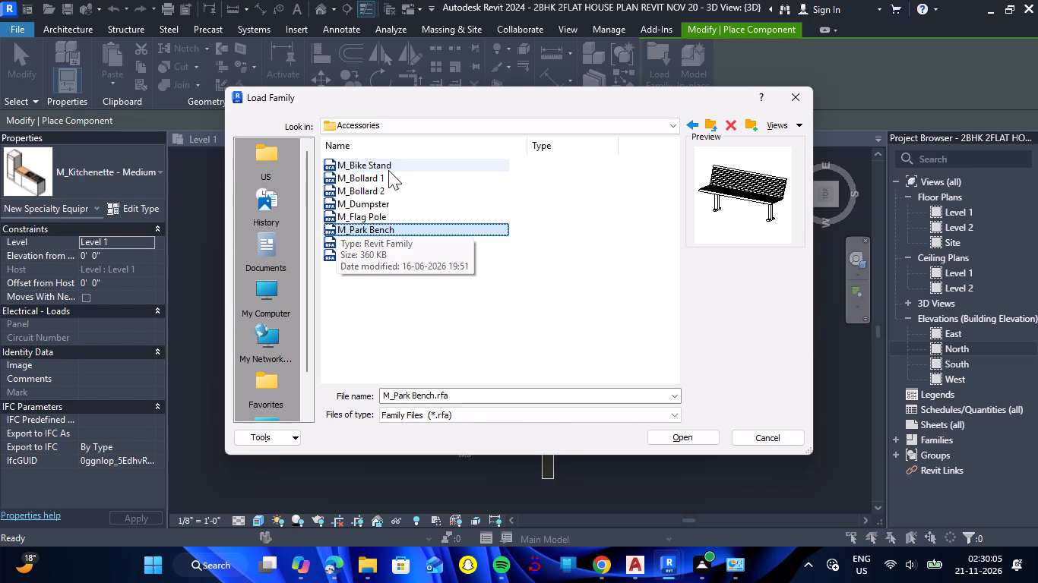
key(Down)
key(Down)
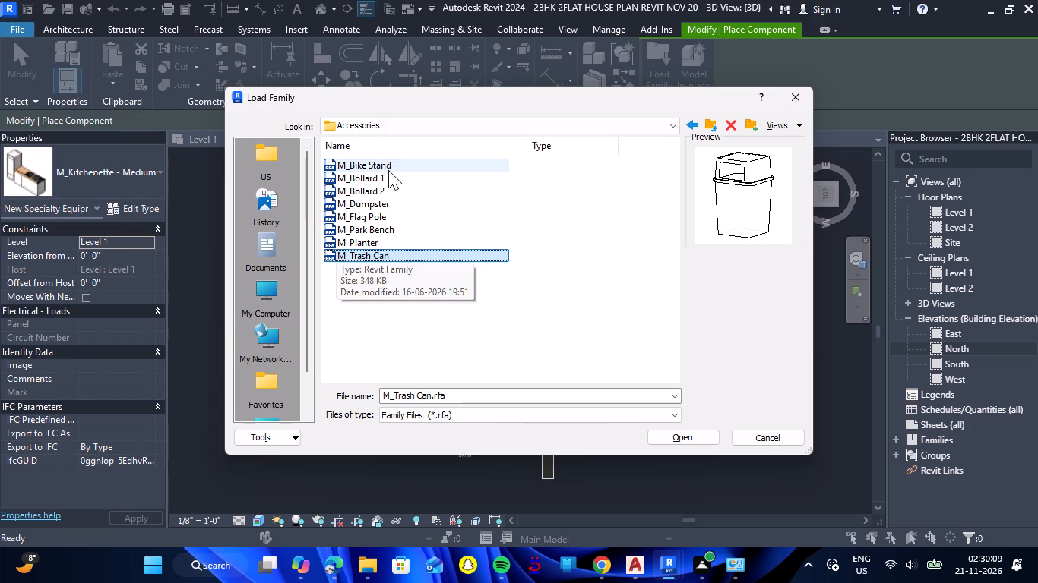
double_click(396, 231)
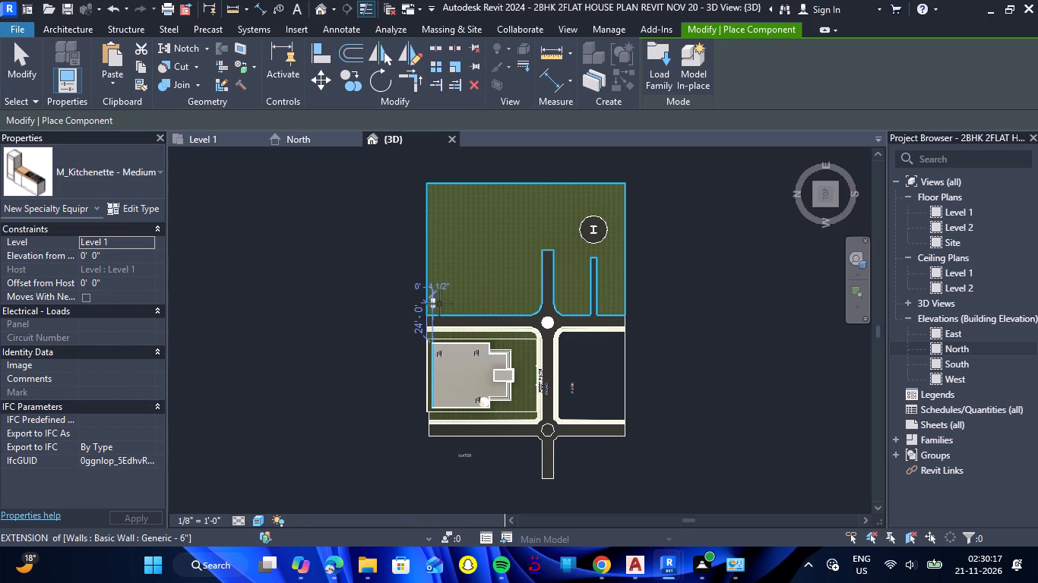
scroll(437, 310, up, 7)
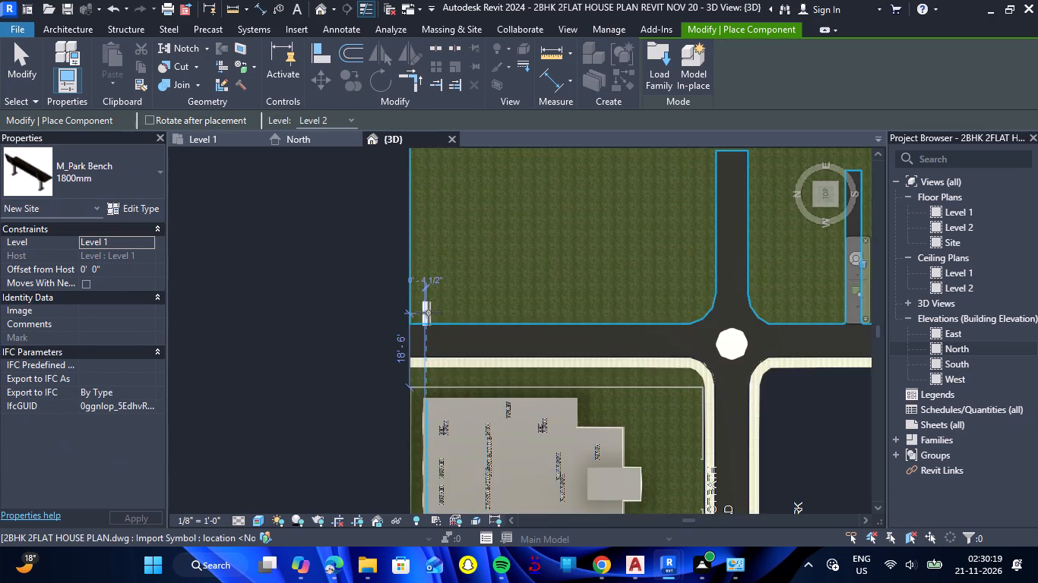
scroll(429, 313, up, 7)
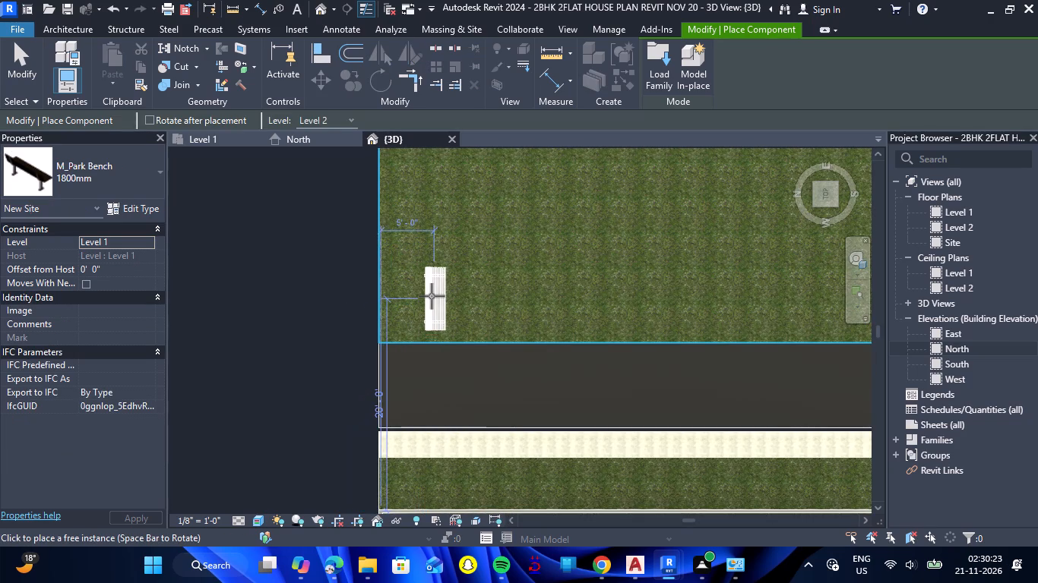
click(429, 301)
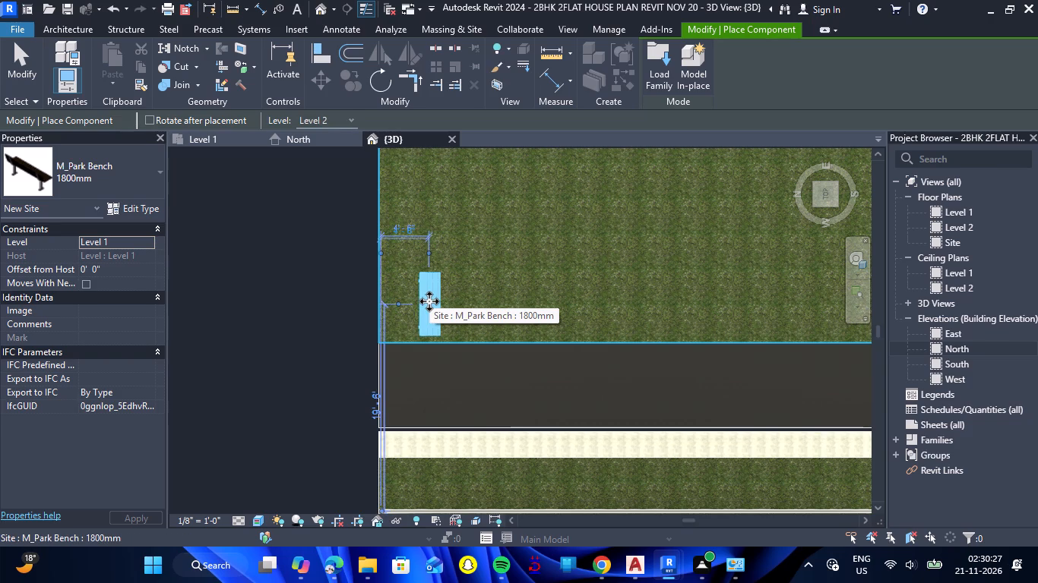
key(Escape)
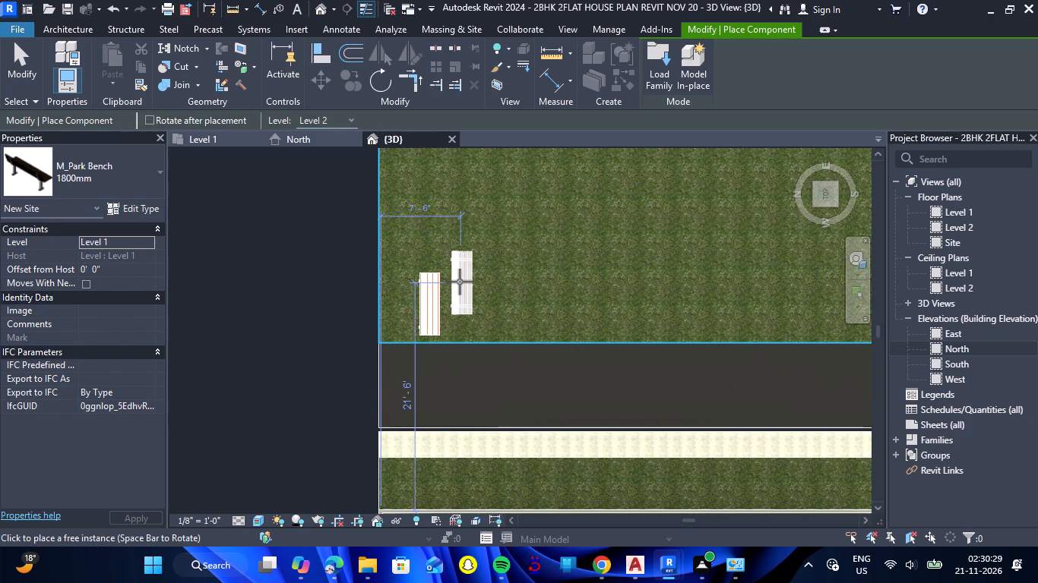
key(Escape)
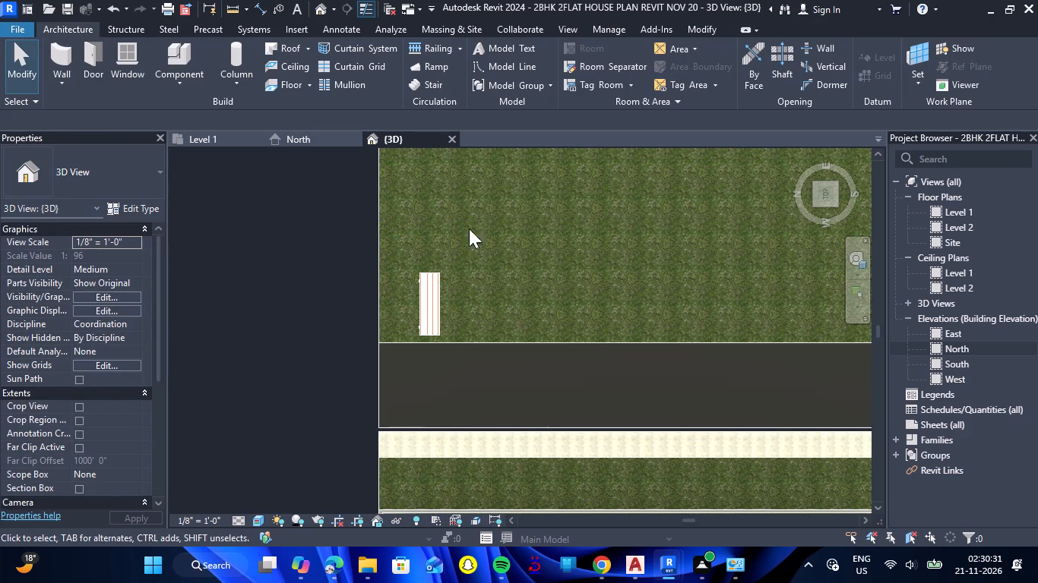
Start loading another component family and preview the Site Logistics families from M_Concrete Truck through M_Waste Container.
click(176, 64)
click(661, 83)
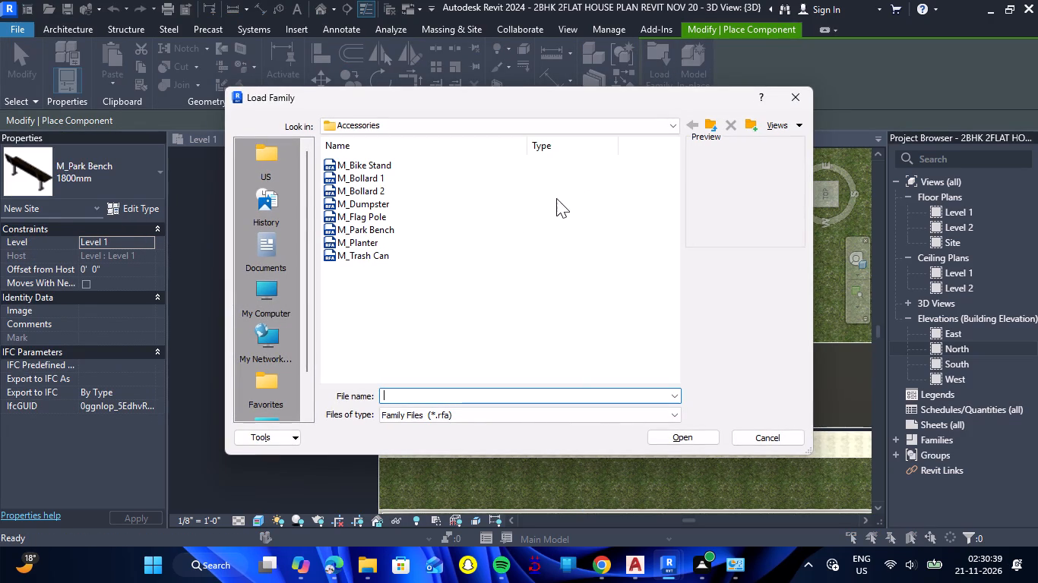
click(710, 124)
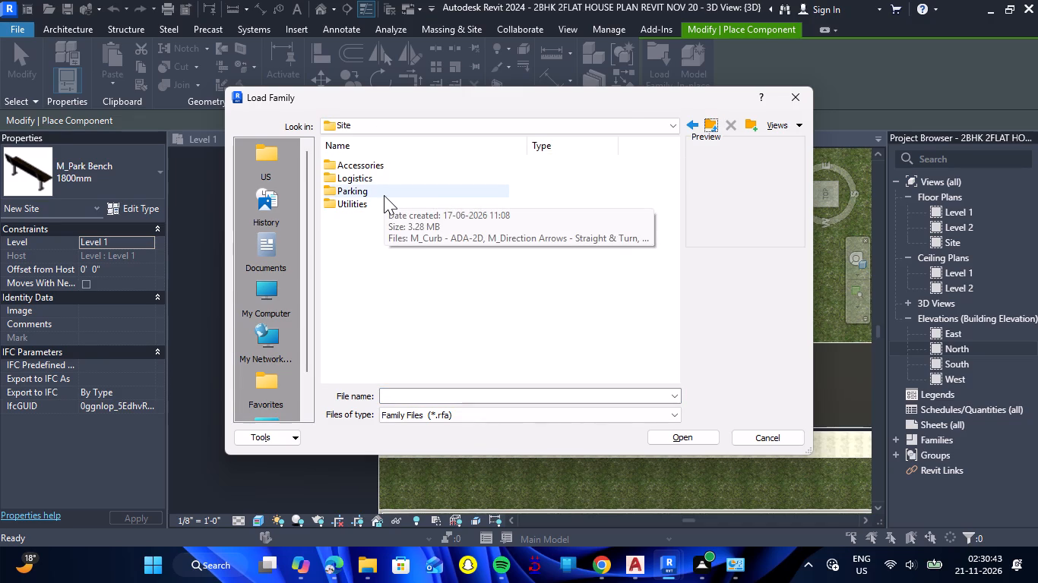
click(385, 184)
double_click(387, 181)
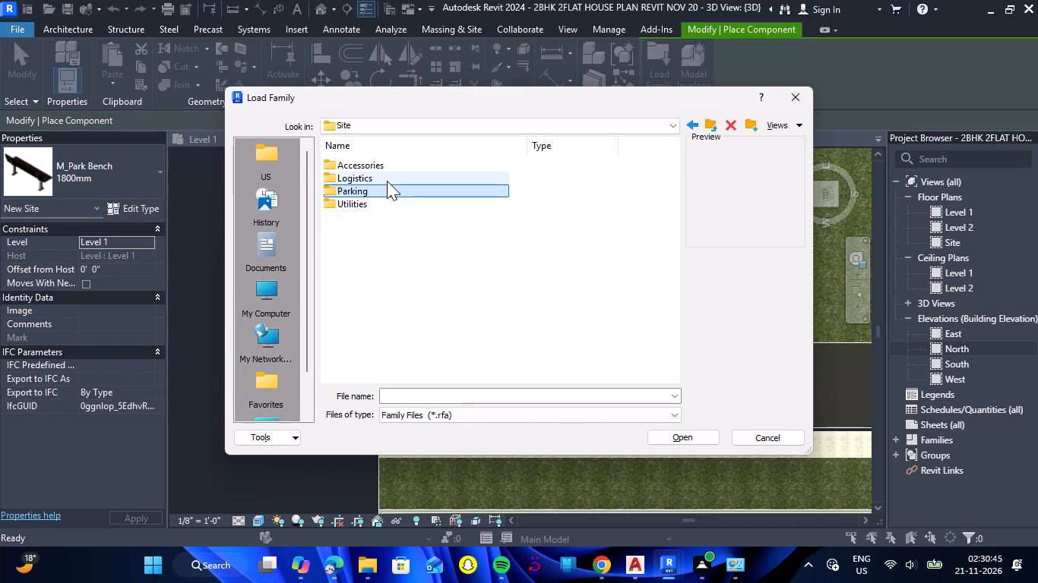
click(394, 164)
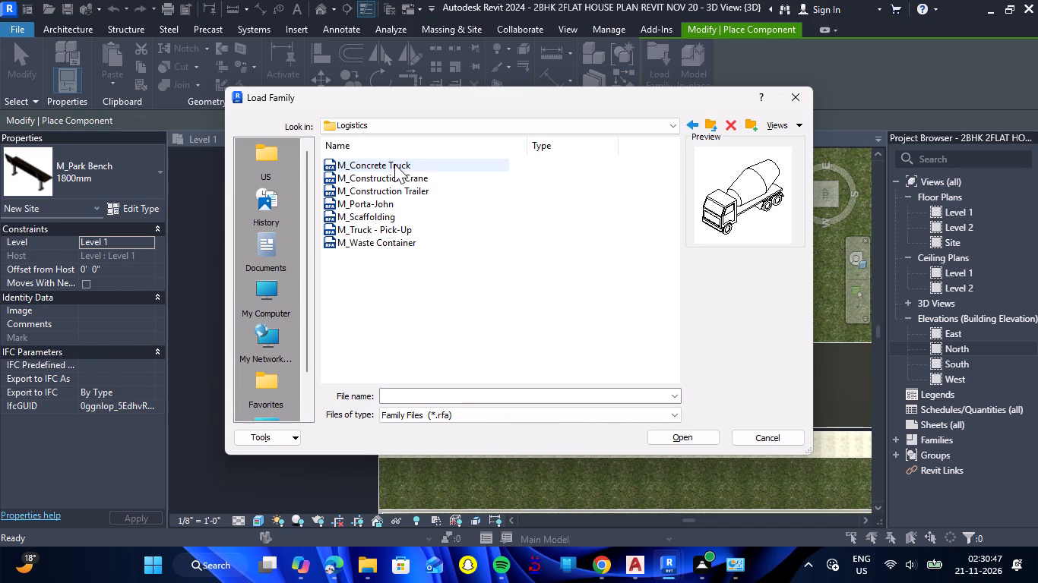
key(Down)
key(Down)
key(Down)
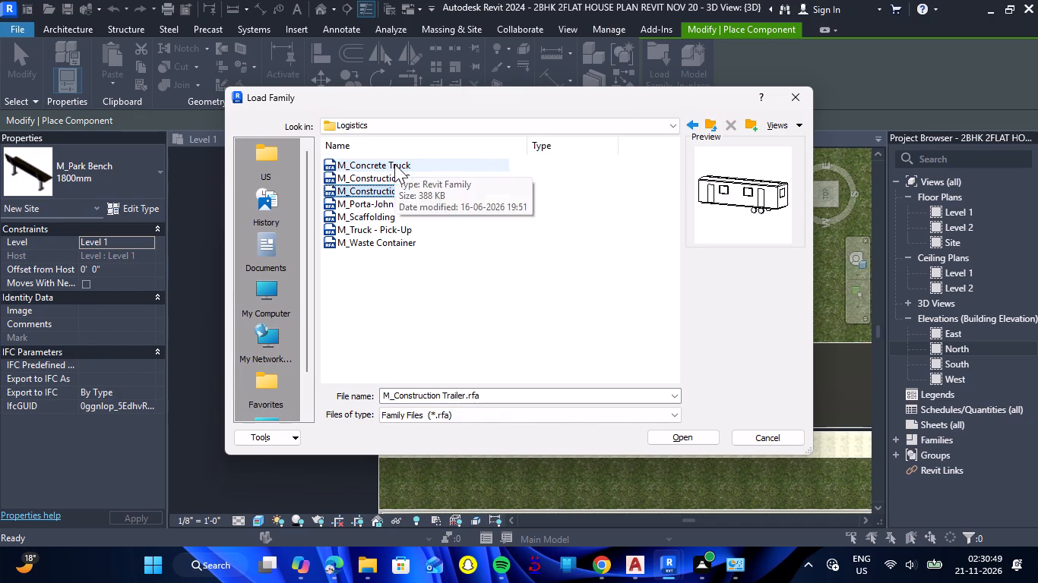
key(Down)
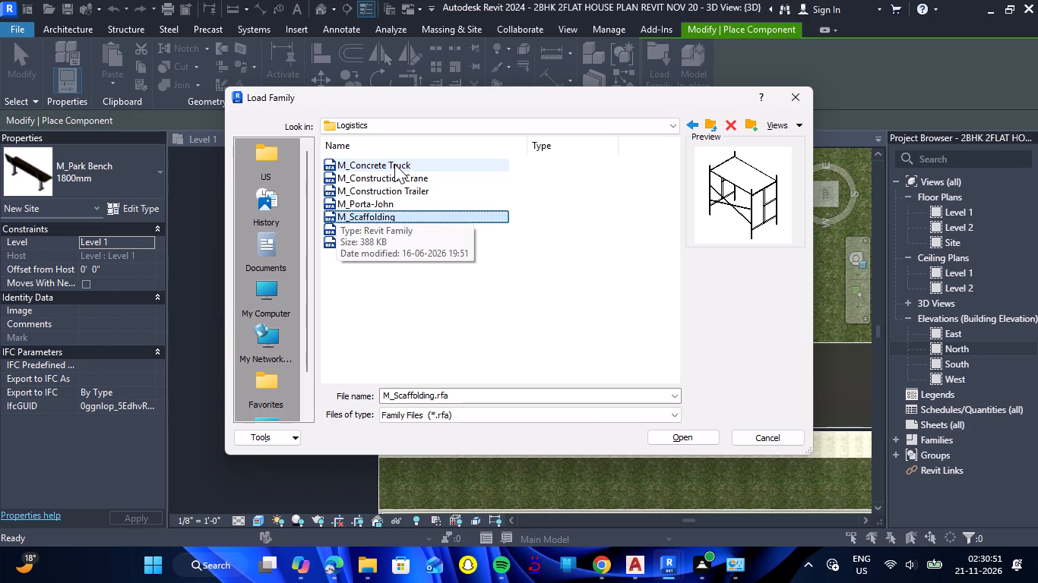
key(Down)
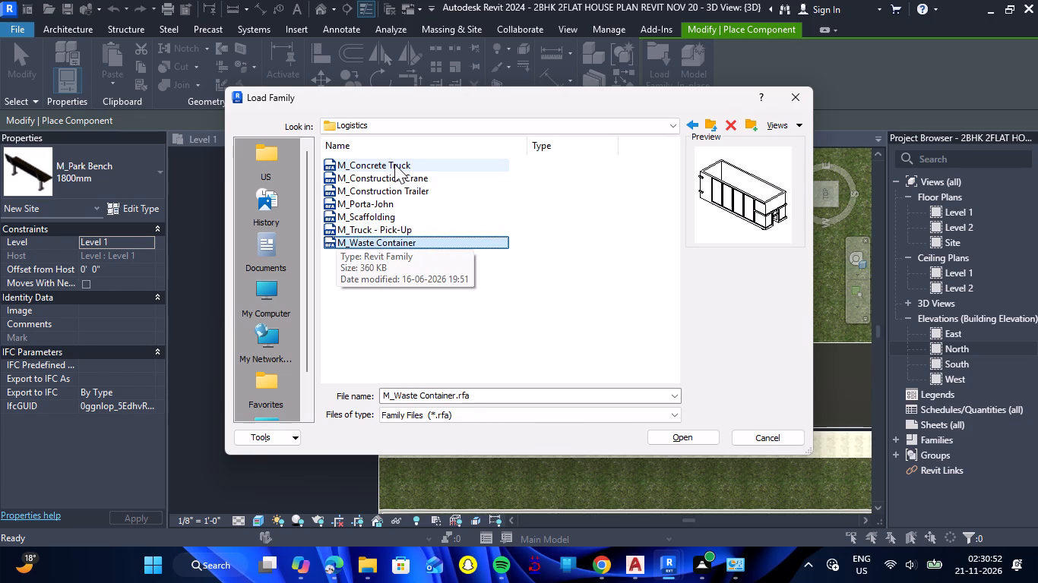
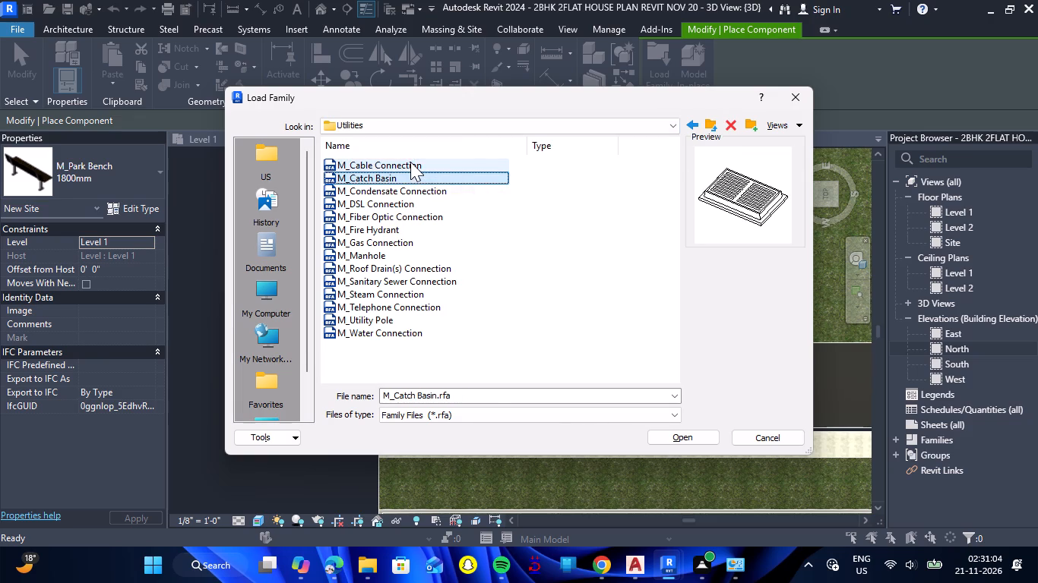
Preview the Utilities families from M_Condensate Connection through M_Water Connection, and go back to M_Utility Pole.
key(Down)
key(Down)
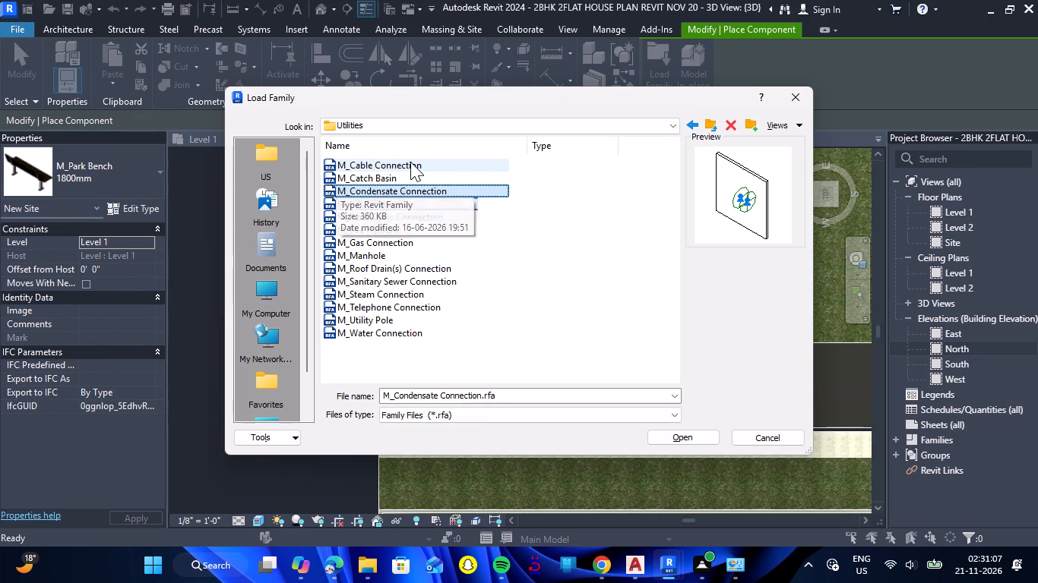
key(Down)
key(Down)
key(Down)
key(Down)
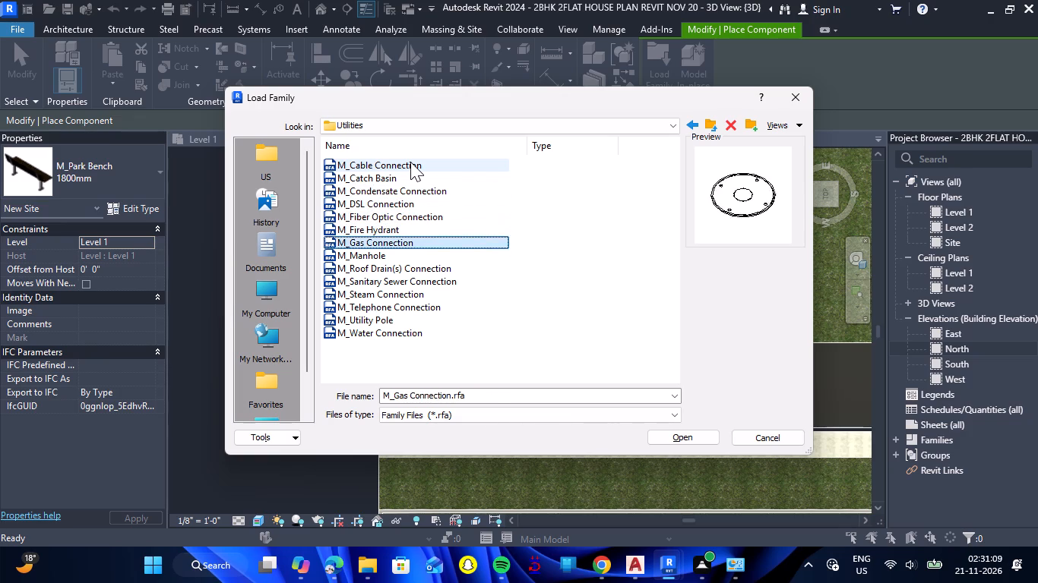
key(Down)
key(Down)
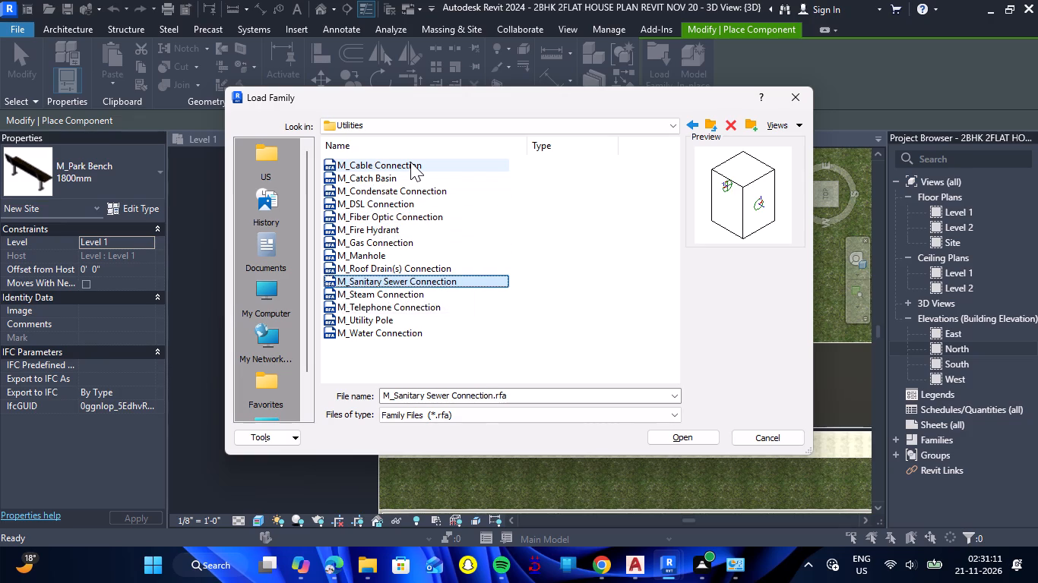
key(Down)
key(Down)
key(Down)
key(Down)
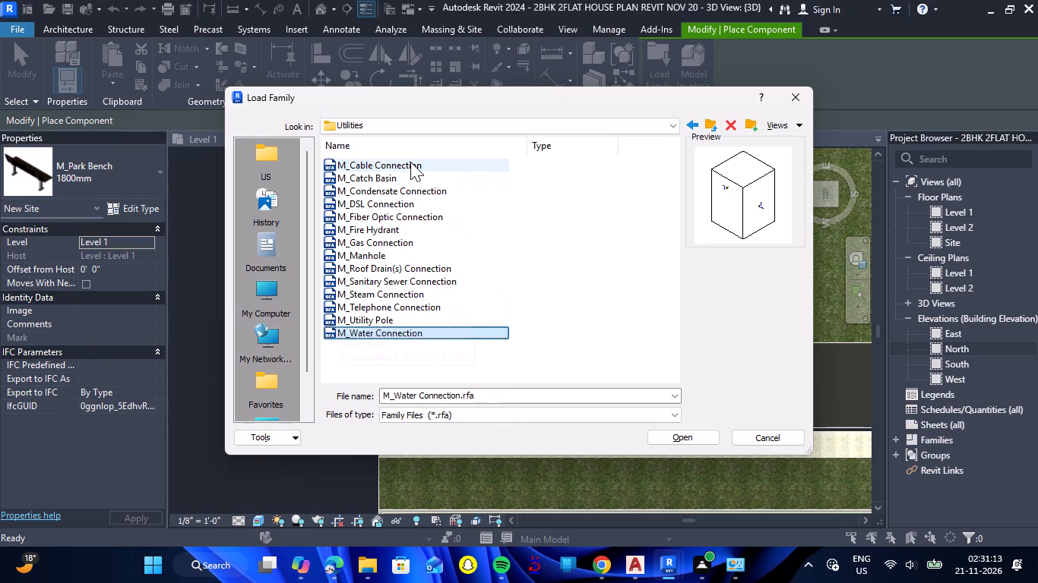
key(Up)
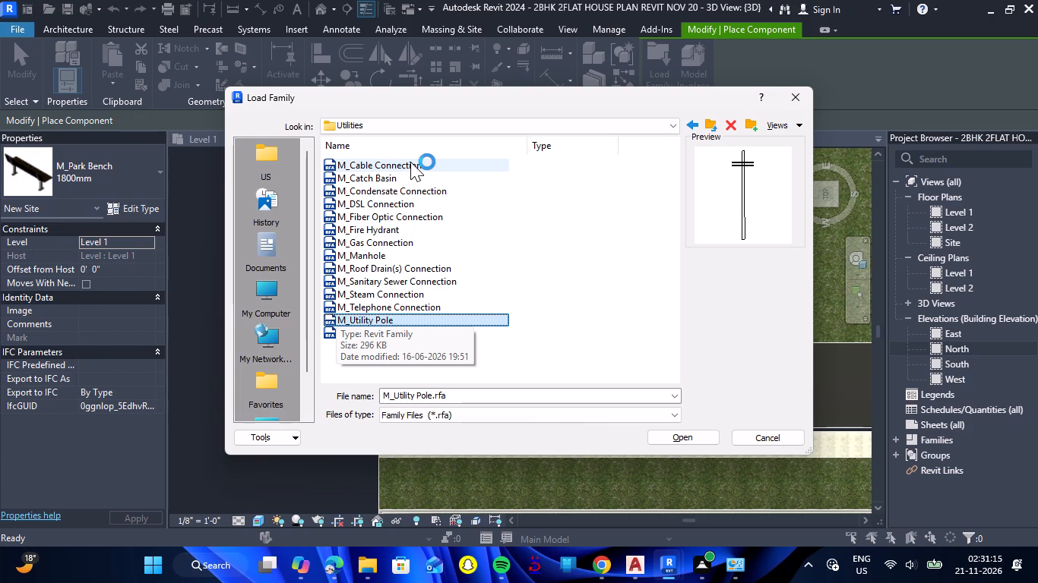
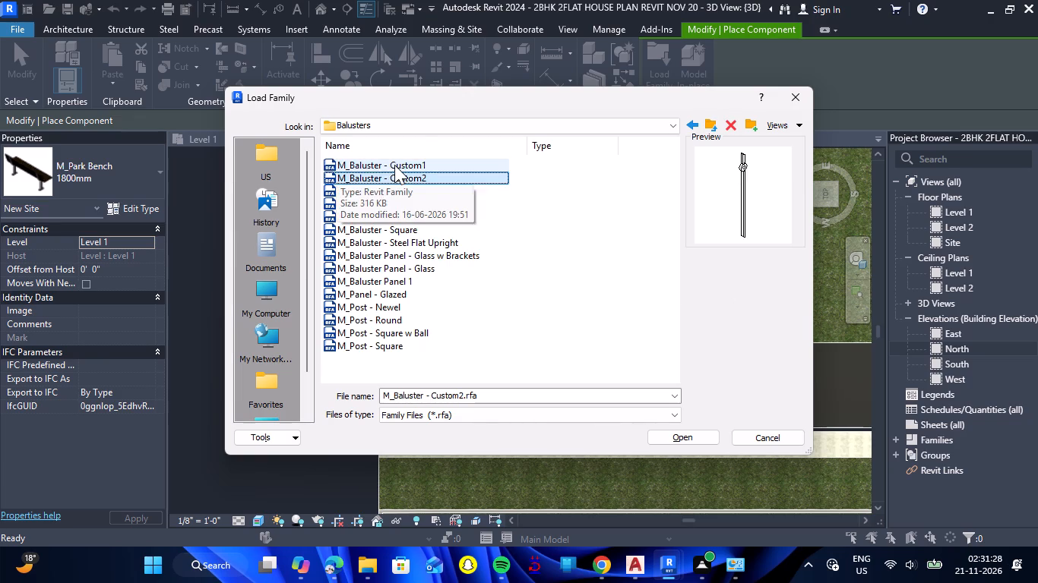
Preview the Balusters families from M_Baluster - Custom3 through M_Baluster Panel - Glass w Brackets.
key(Down)
key(Down)
key(Down)
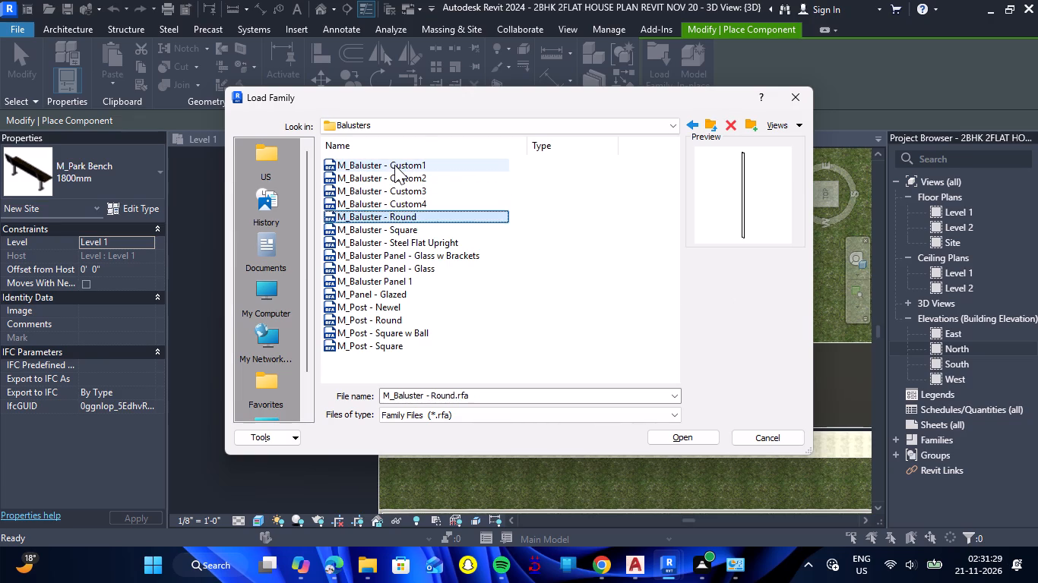
key(Down)
key(Down)
key(Down)
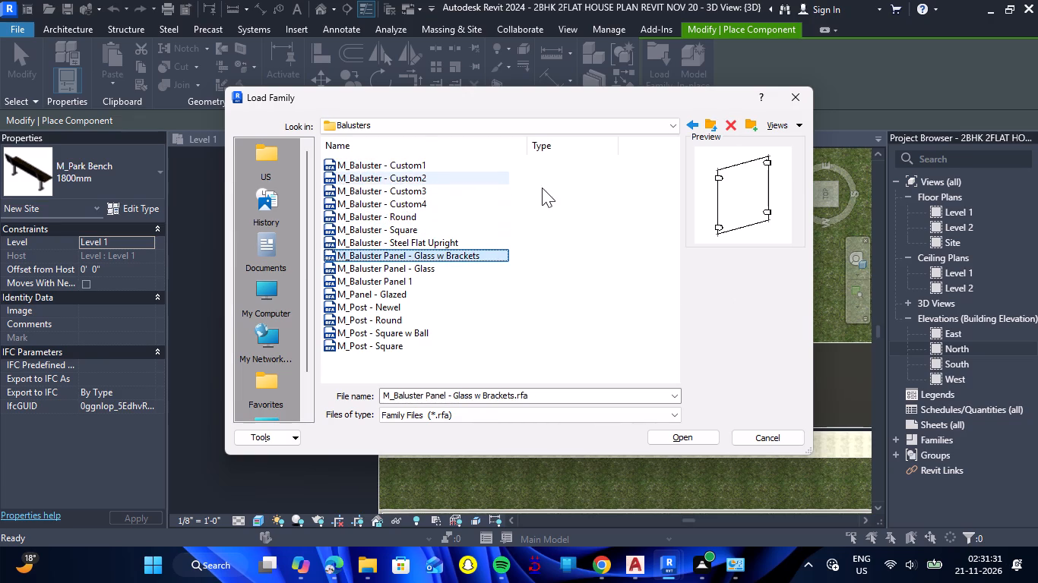
Preview the railing families M_Support - Metal - Circular and M_Termination - Wood - Rectangular in their Supports and Terminations folders.
click(707, 128)
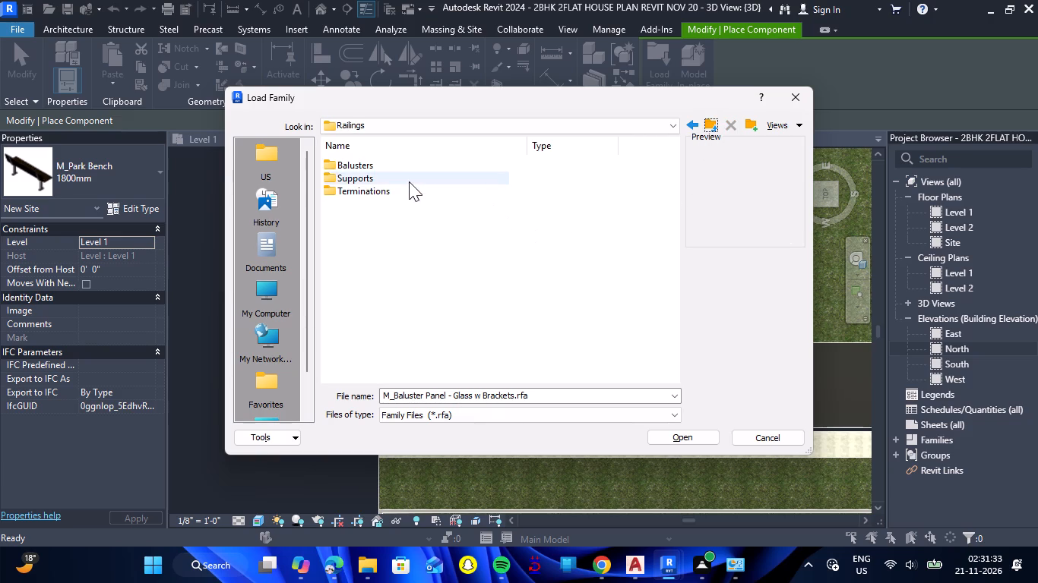
double_click(409, 181)
click(421, 160)
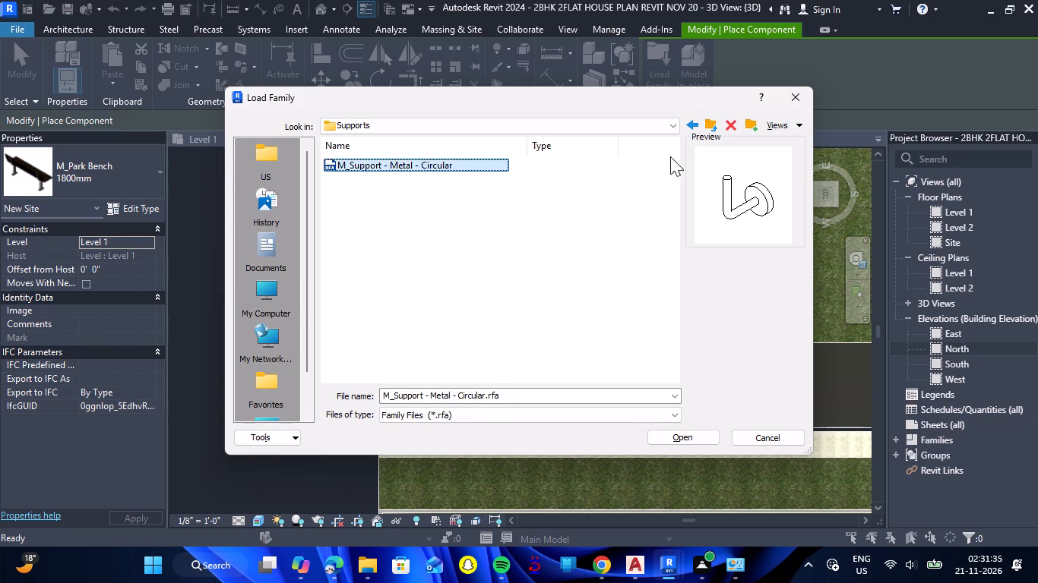
click(710, 126)
double_click(378, 194)
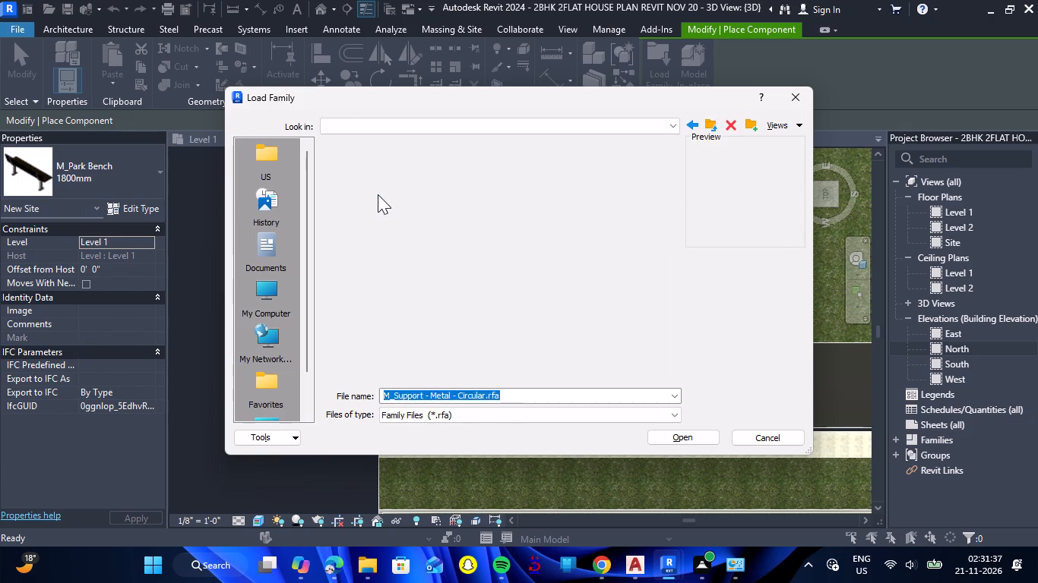
click(410, 171)
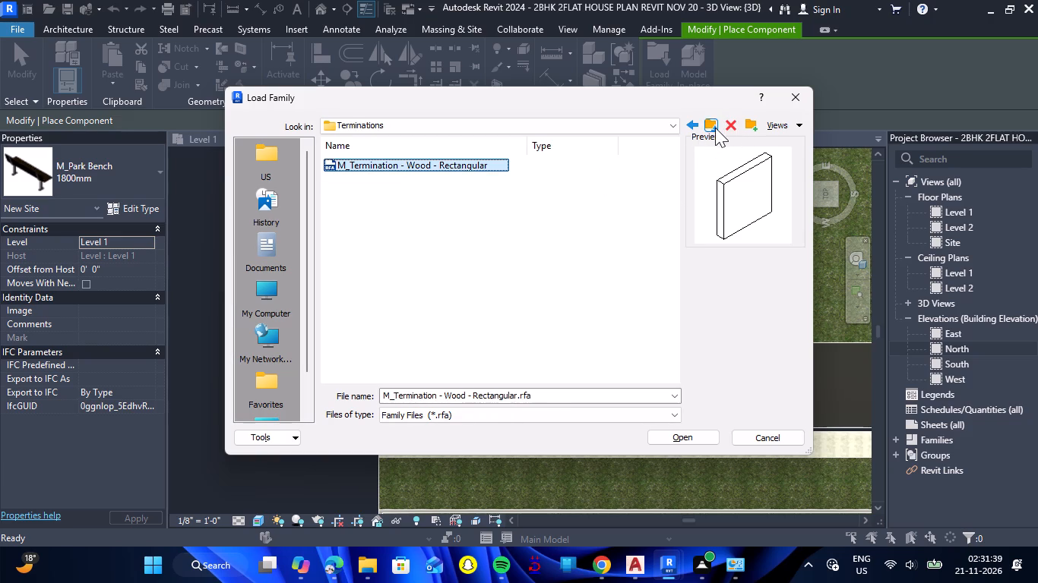
click(714, 128)
click(714, 133)
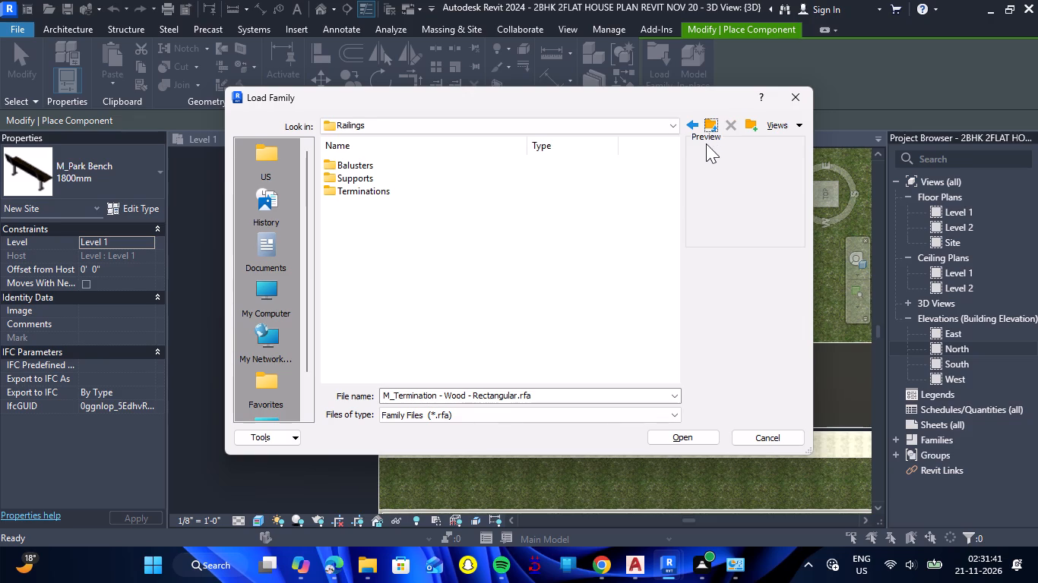
Preview the Planting families from M_RPC Plant - Tropical through M_RPC Tree - Tropical, and end component placement without loading any.
click(714, 124)
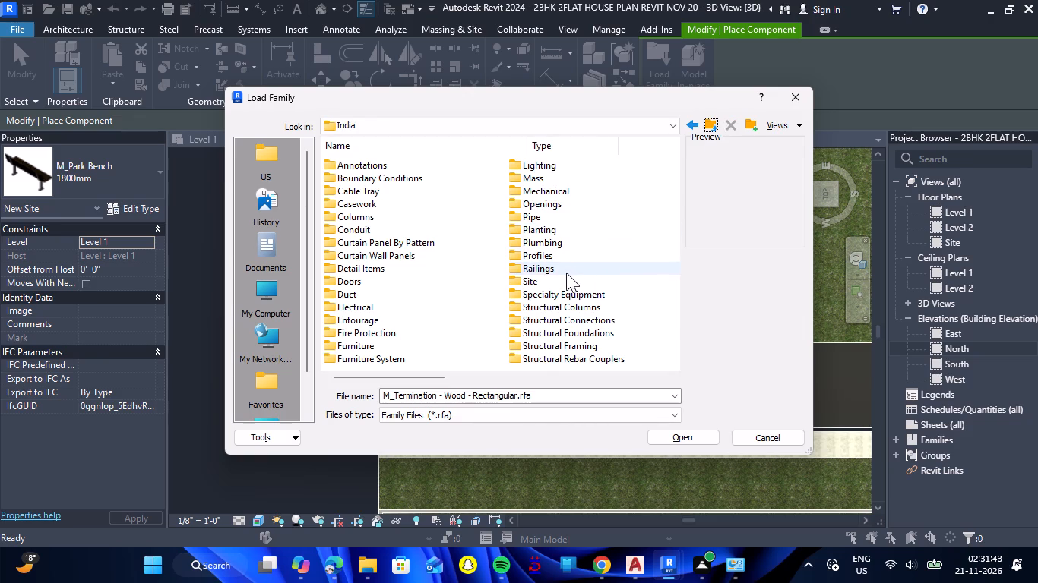
double_click(549, 228)
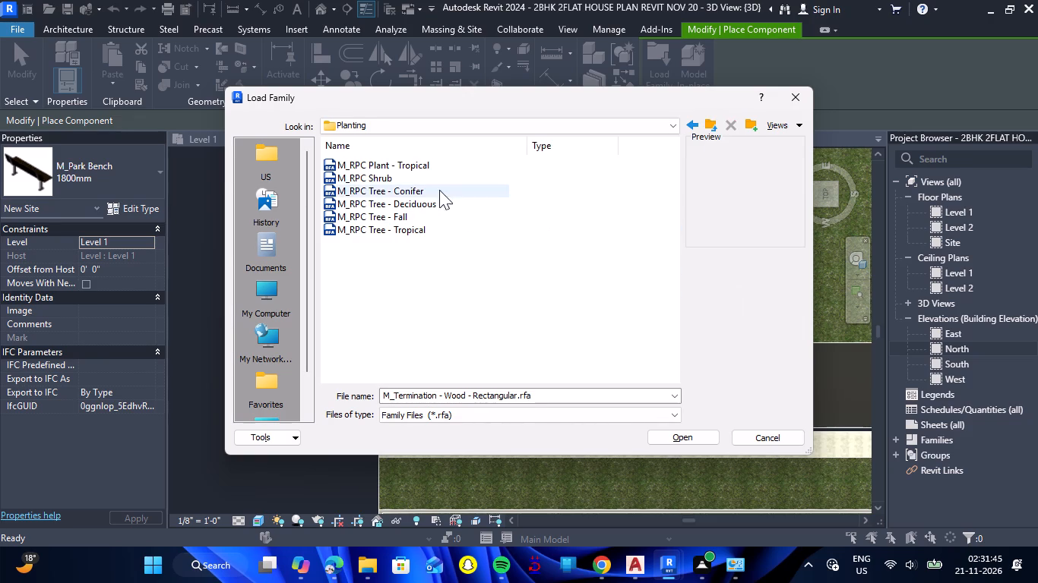
click(419, 166)
click(395, 181)
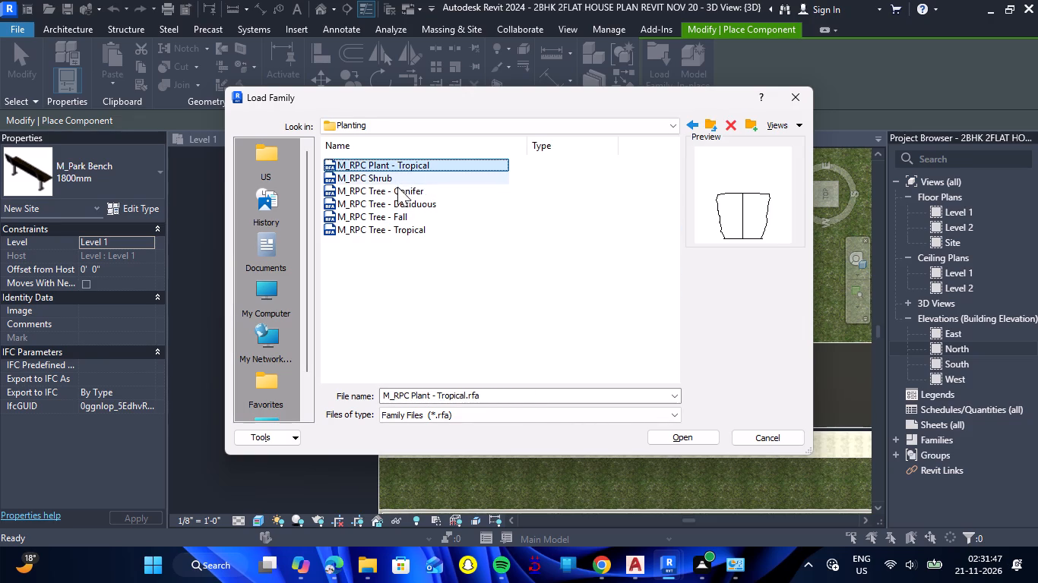
click(399, 190)
click(409, 200)
click(413, 213)
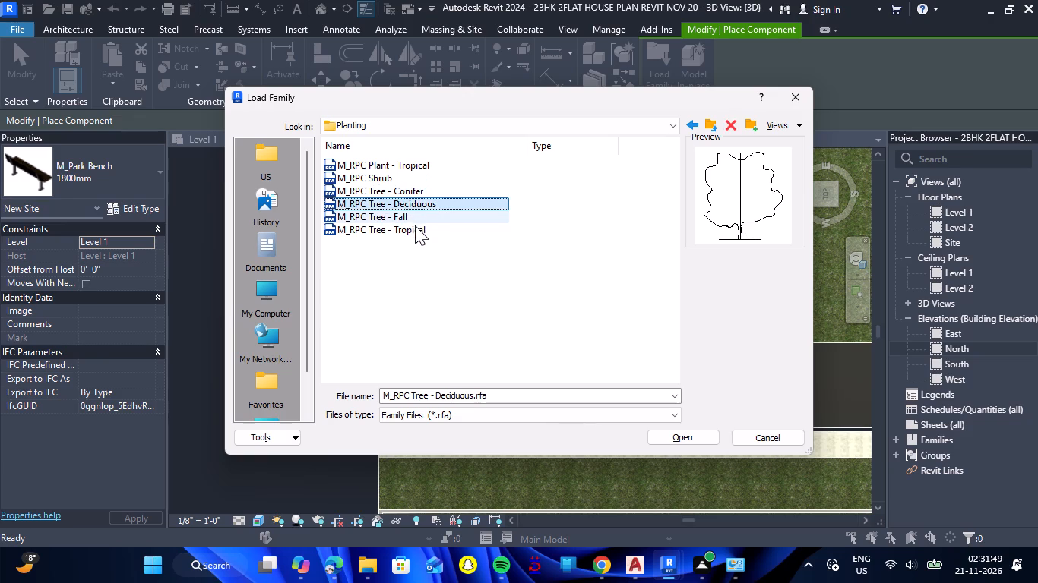
click(415, 225)
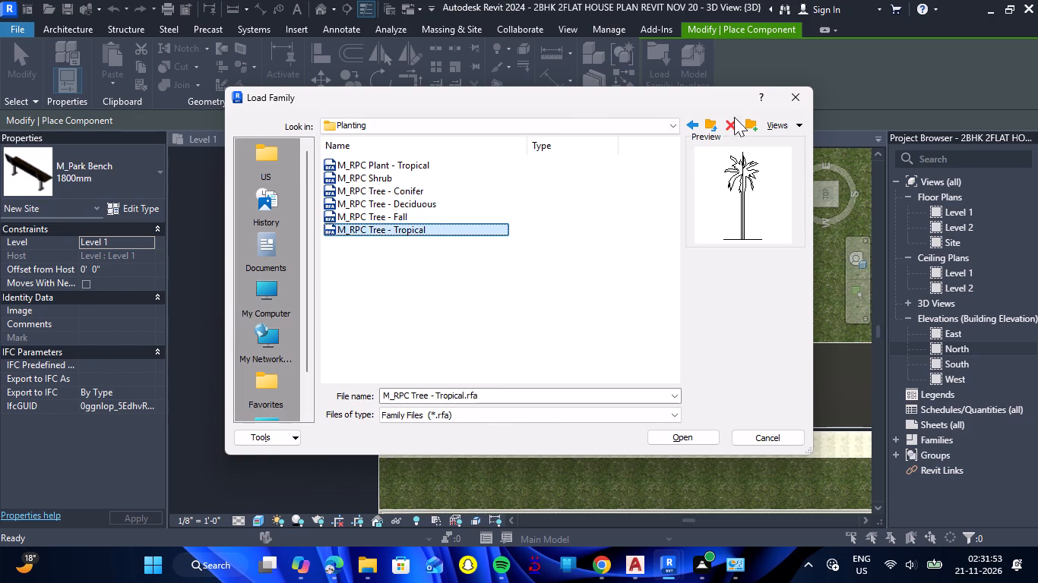
click(808, 96)
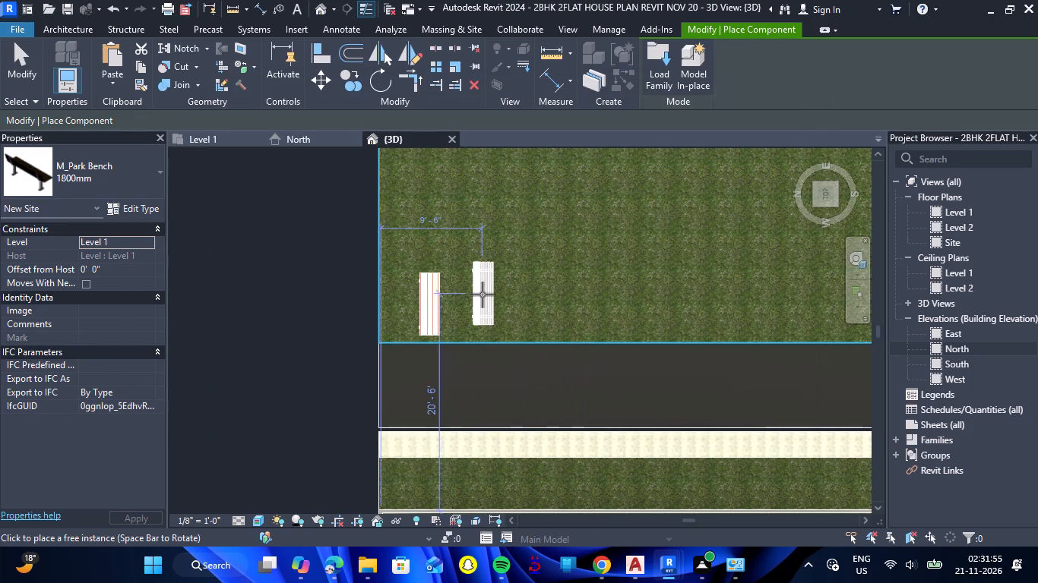
key(Escape)
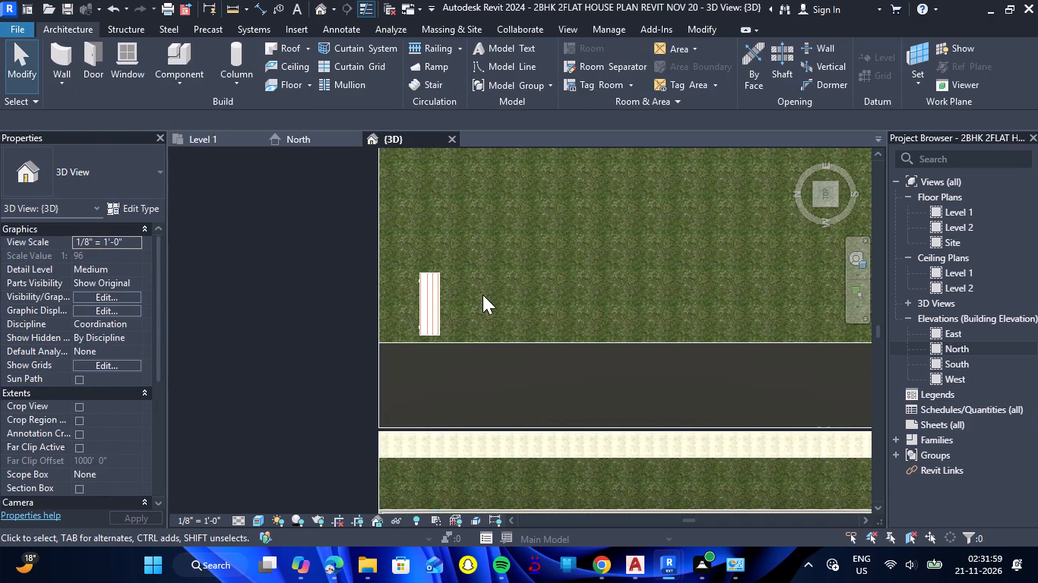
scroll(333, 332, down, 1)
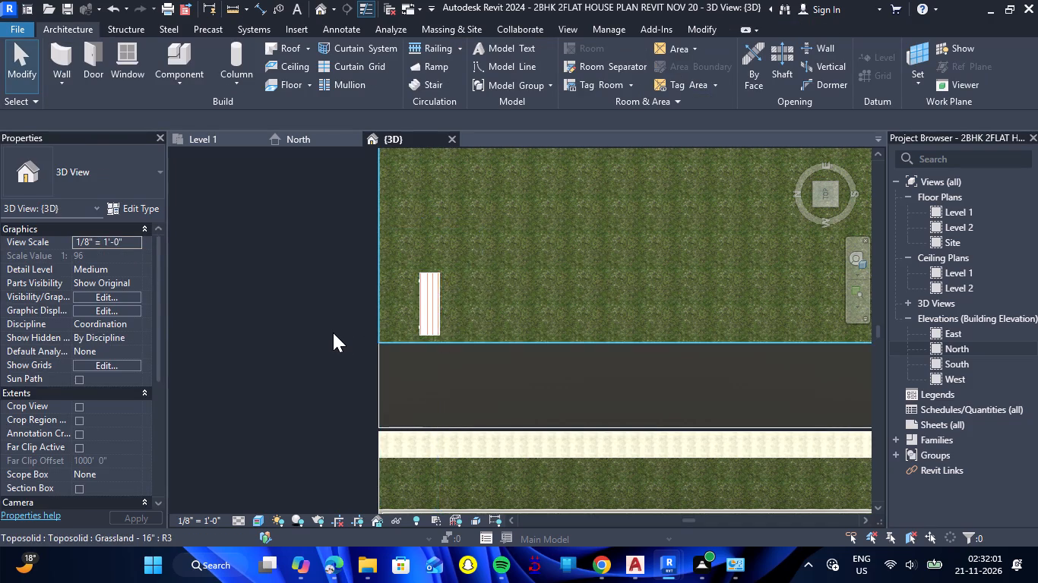
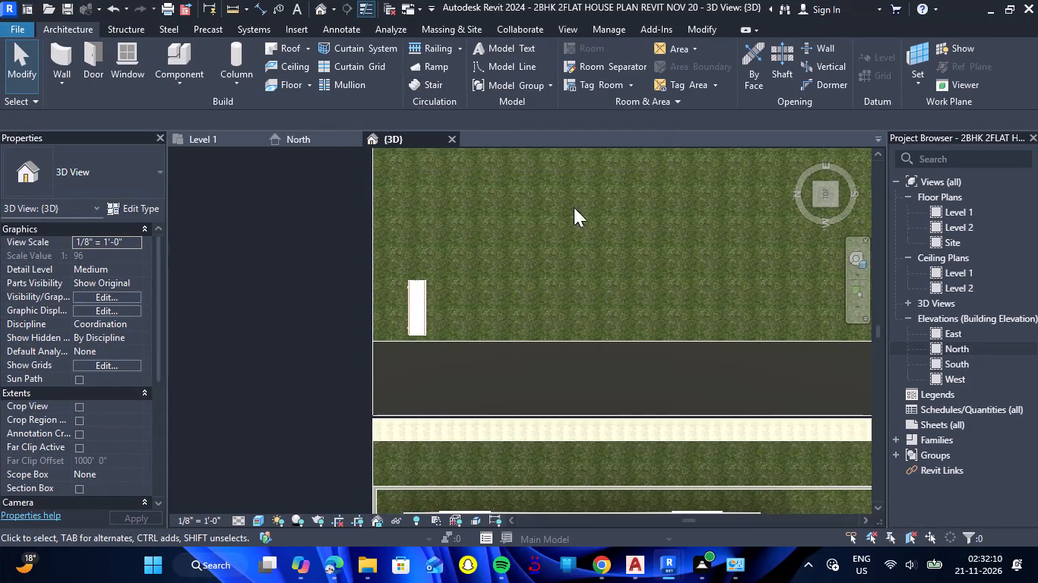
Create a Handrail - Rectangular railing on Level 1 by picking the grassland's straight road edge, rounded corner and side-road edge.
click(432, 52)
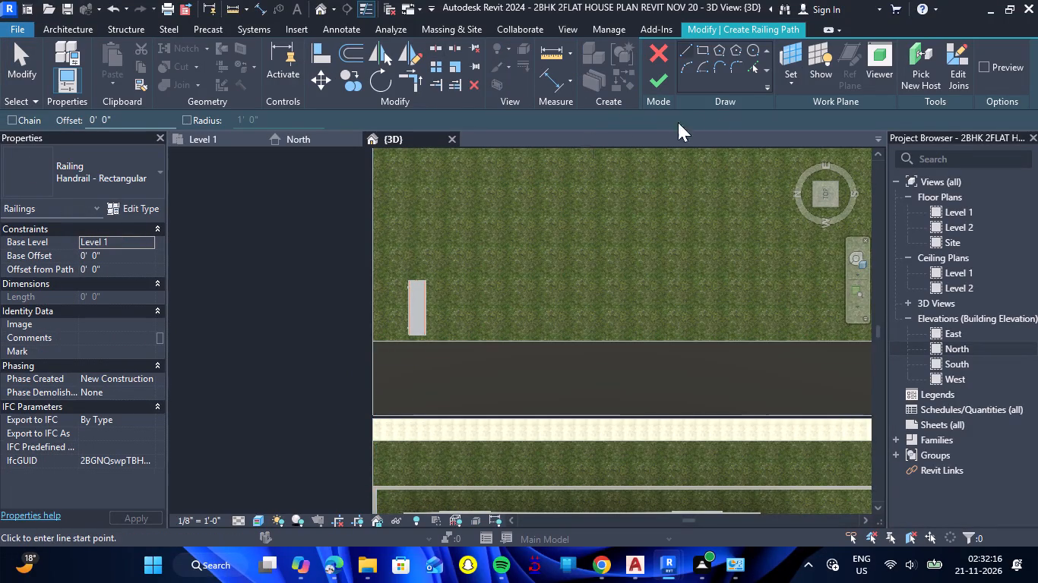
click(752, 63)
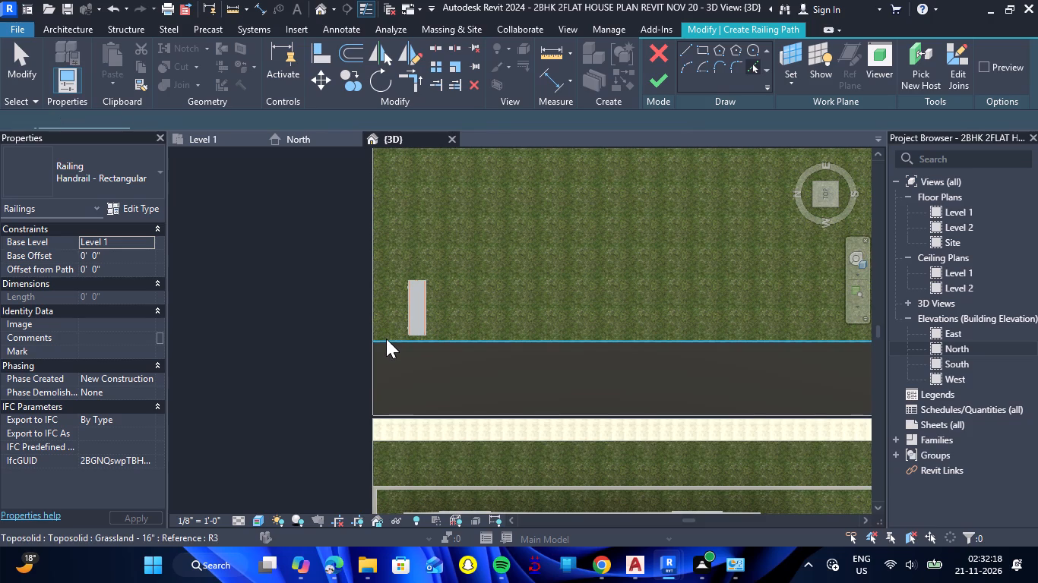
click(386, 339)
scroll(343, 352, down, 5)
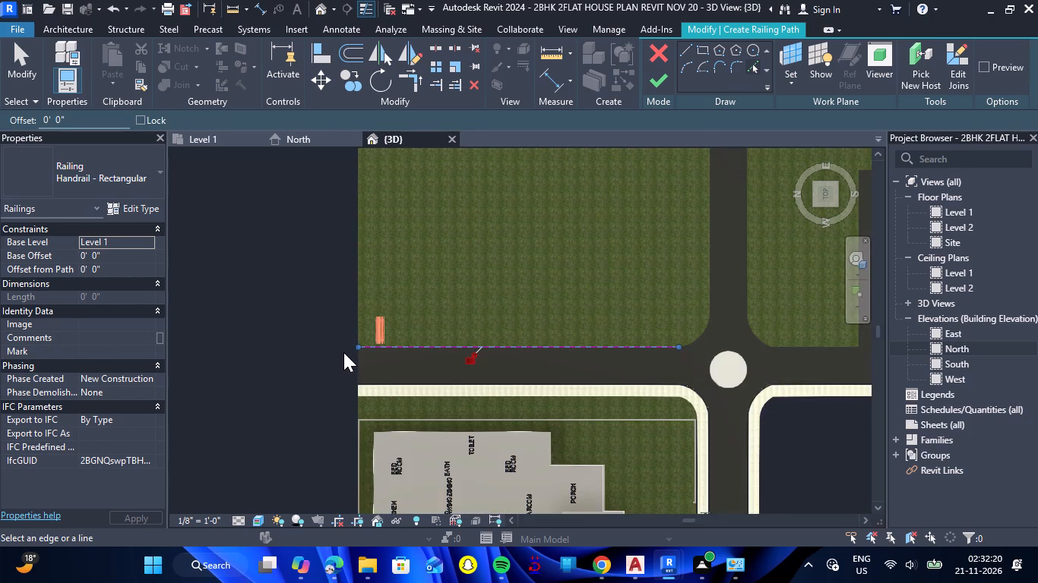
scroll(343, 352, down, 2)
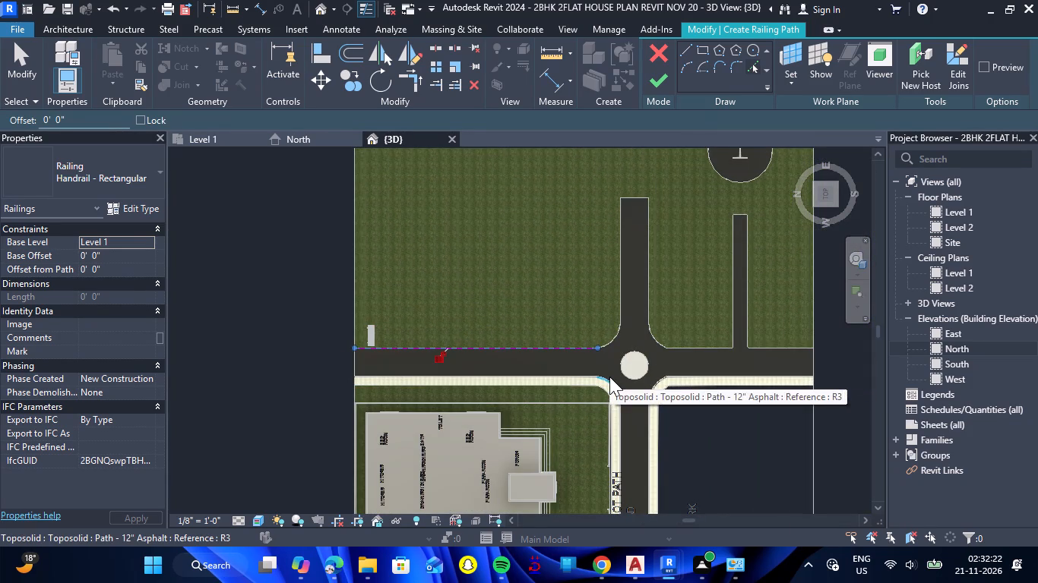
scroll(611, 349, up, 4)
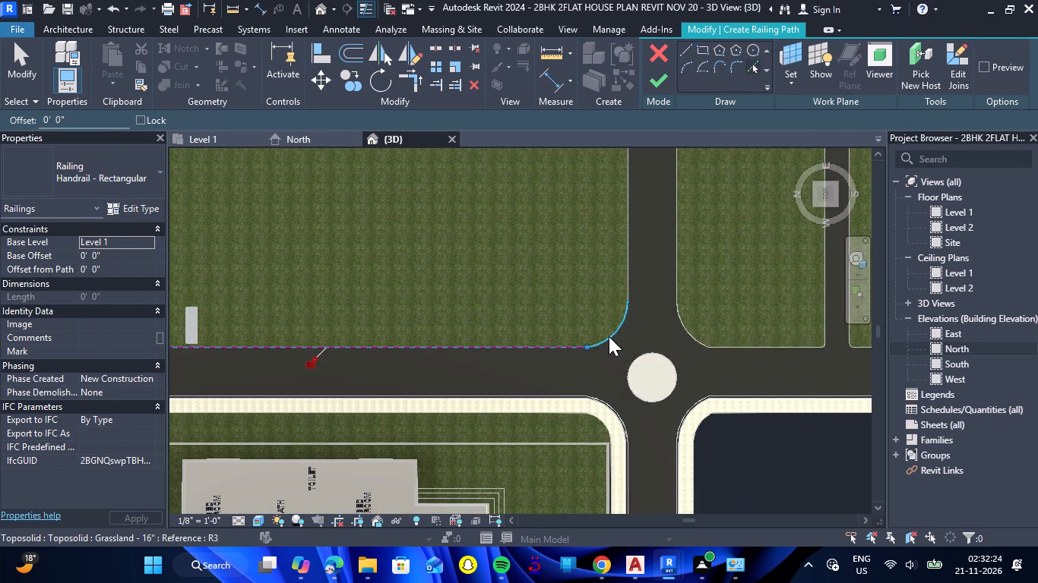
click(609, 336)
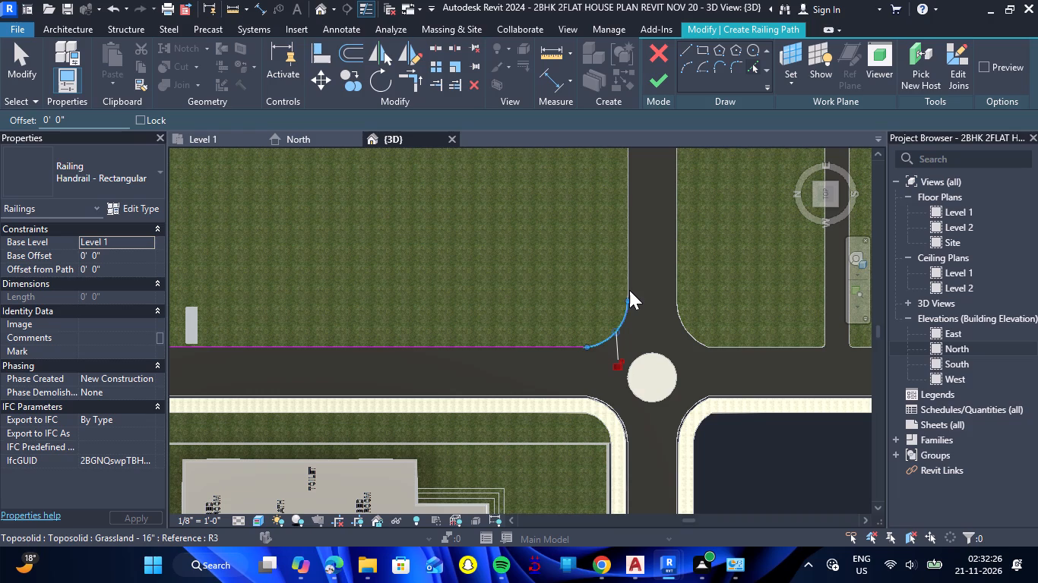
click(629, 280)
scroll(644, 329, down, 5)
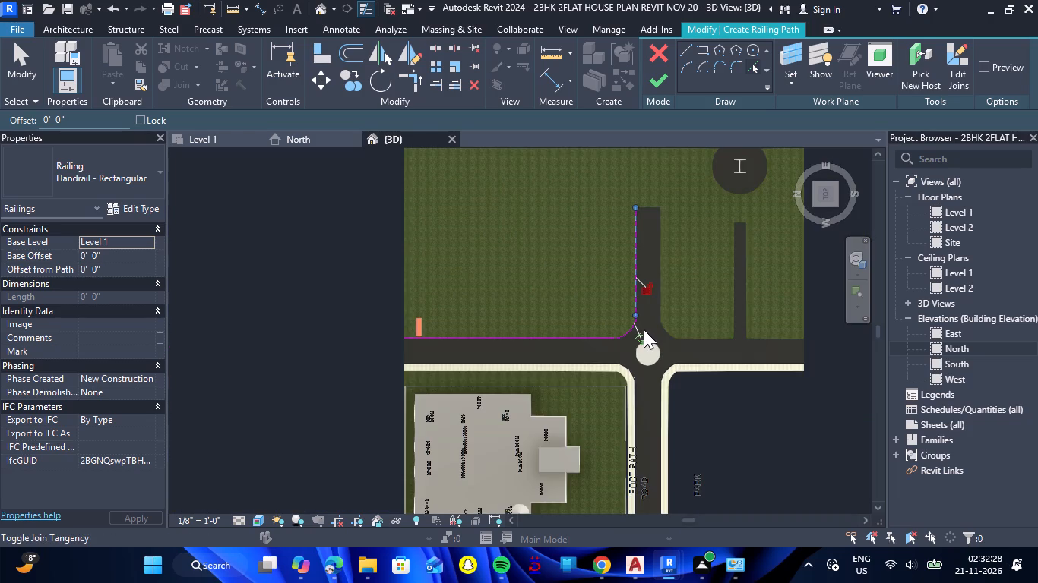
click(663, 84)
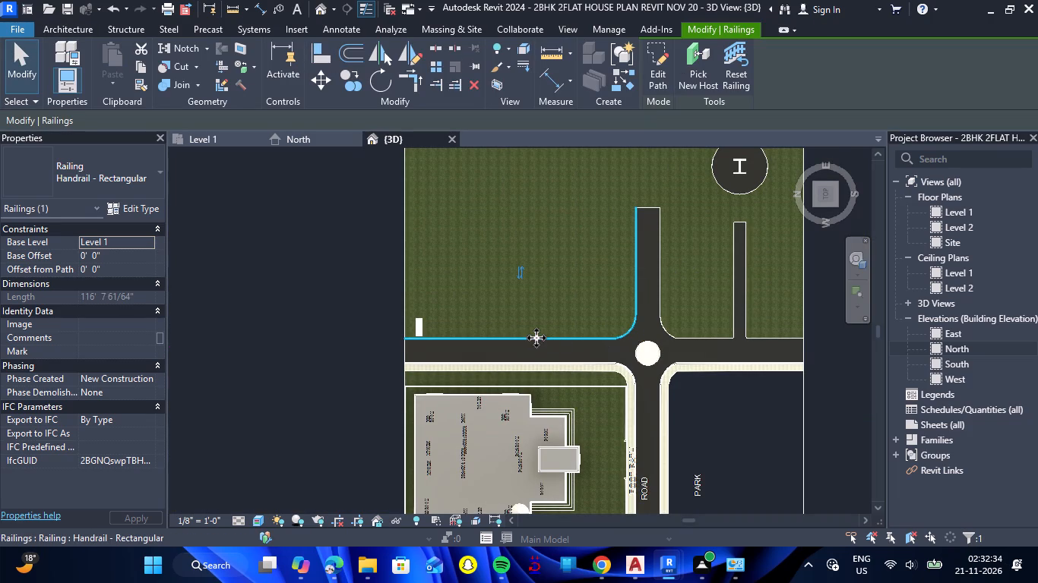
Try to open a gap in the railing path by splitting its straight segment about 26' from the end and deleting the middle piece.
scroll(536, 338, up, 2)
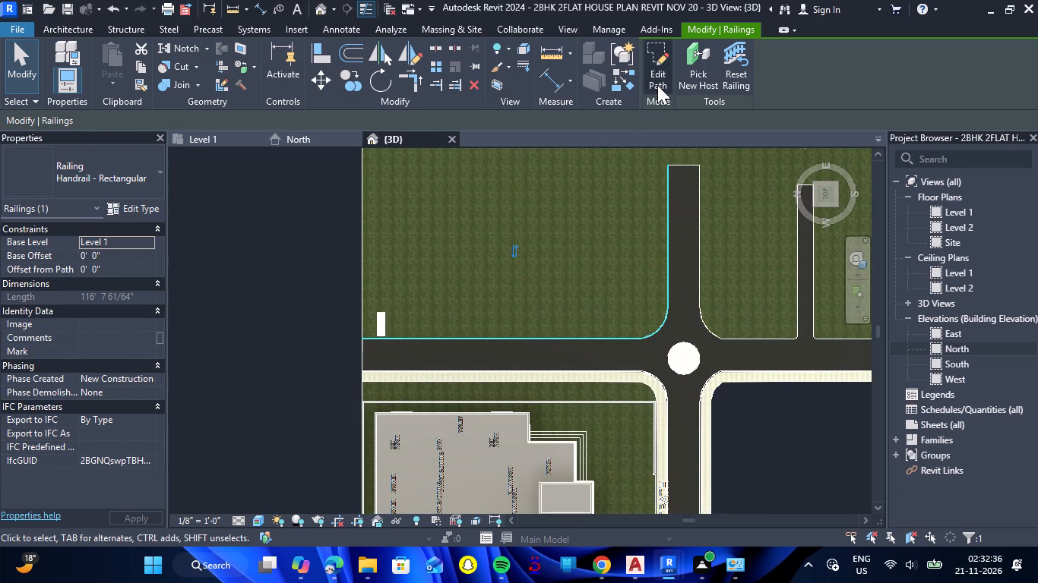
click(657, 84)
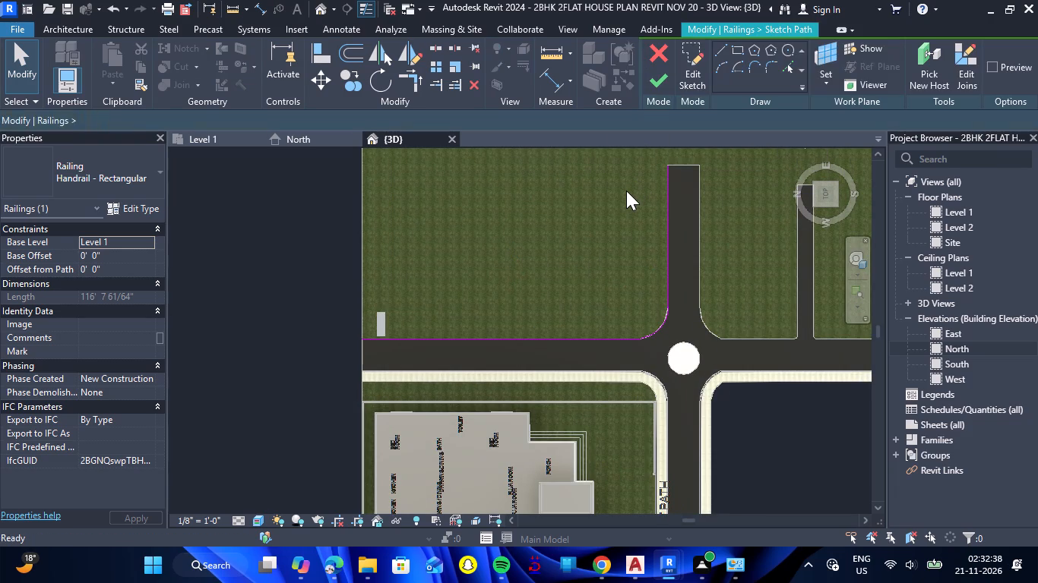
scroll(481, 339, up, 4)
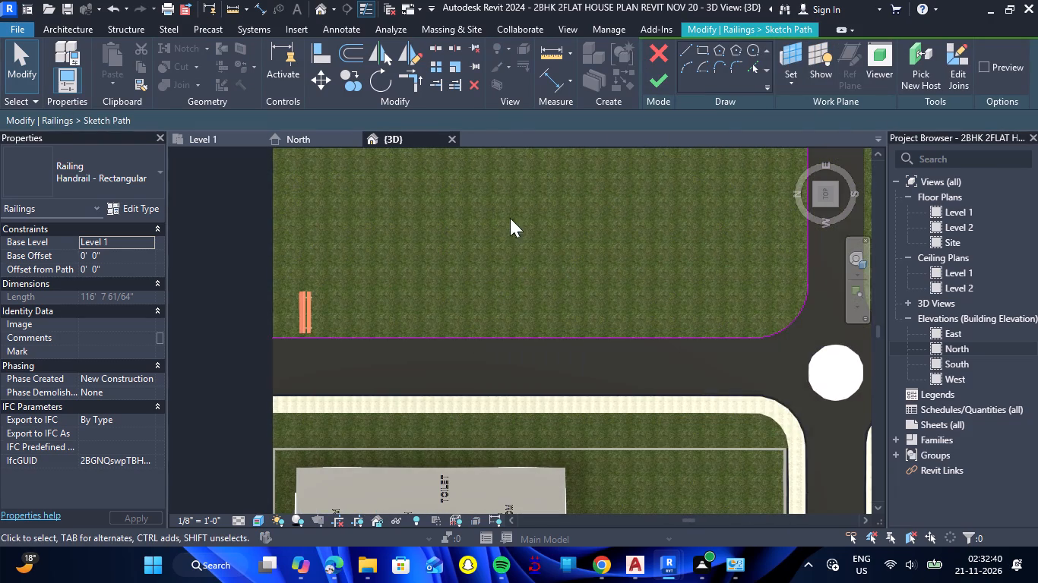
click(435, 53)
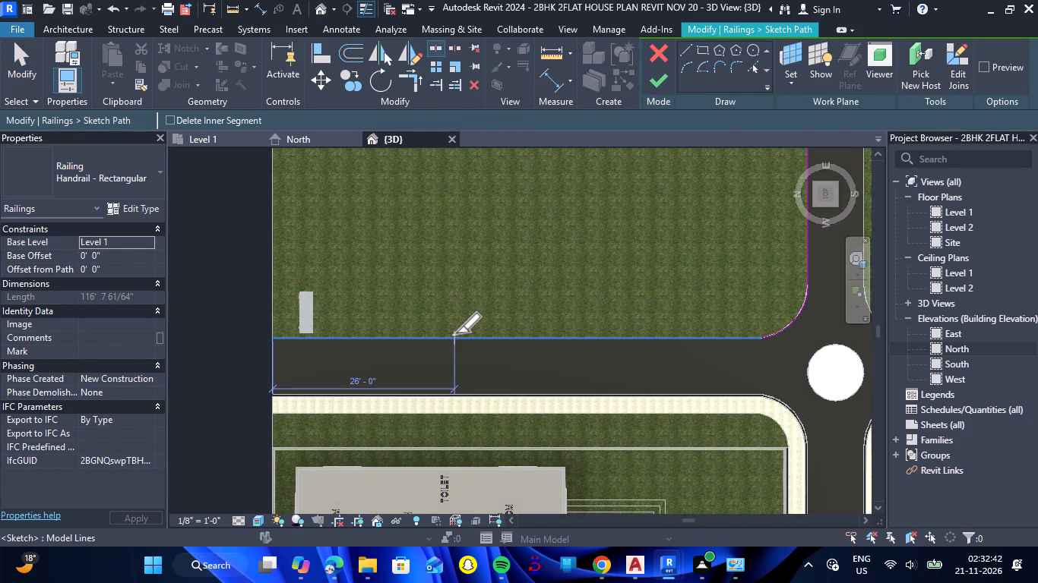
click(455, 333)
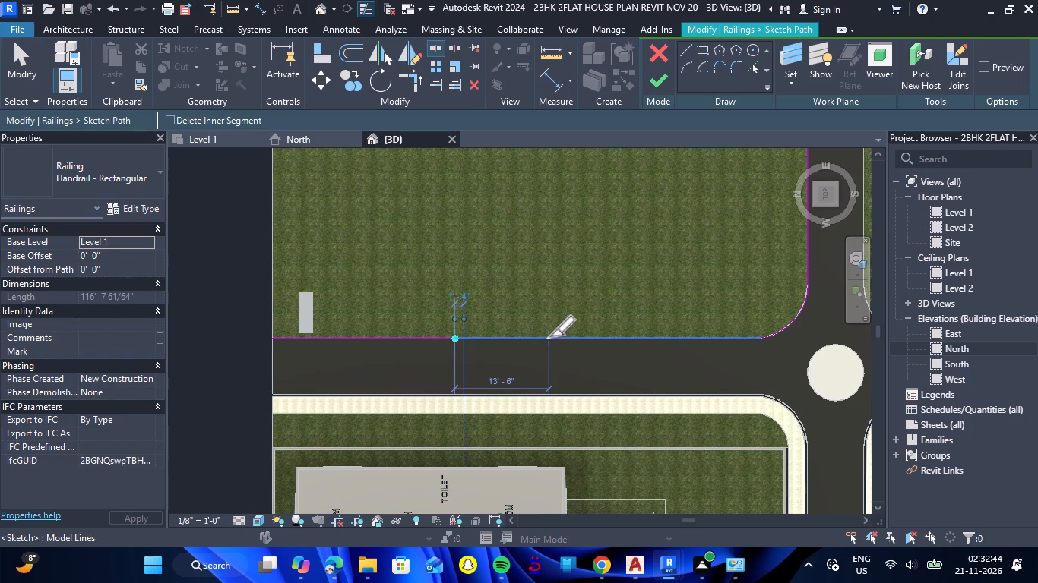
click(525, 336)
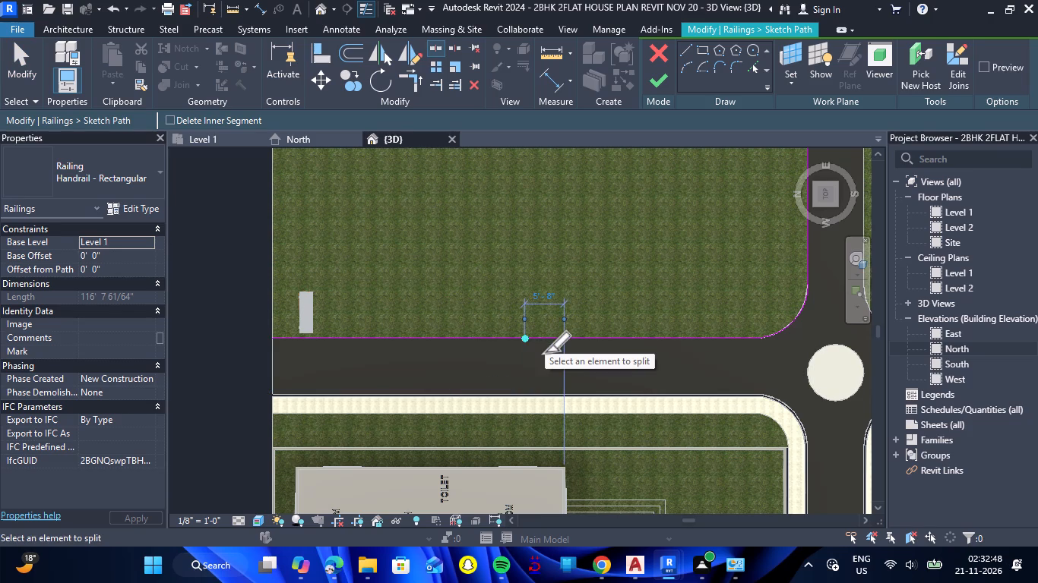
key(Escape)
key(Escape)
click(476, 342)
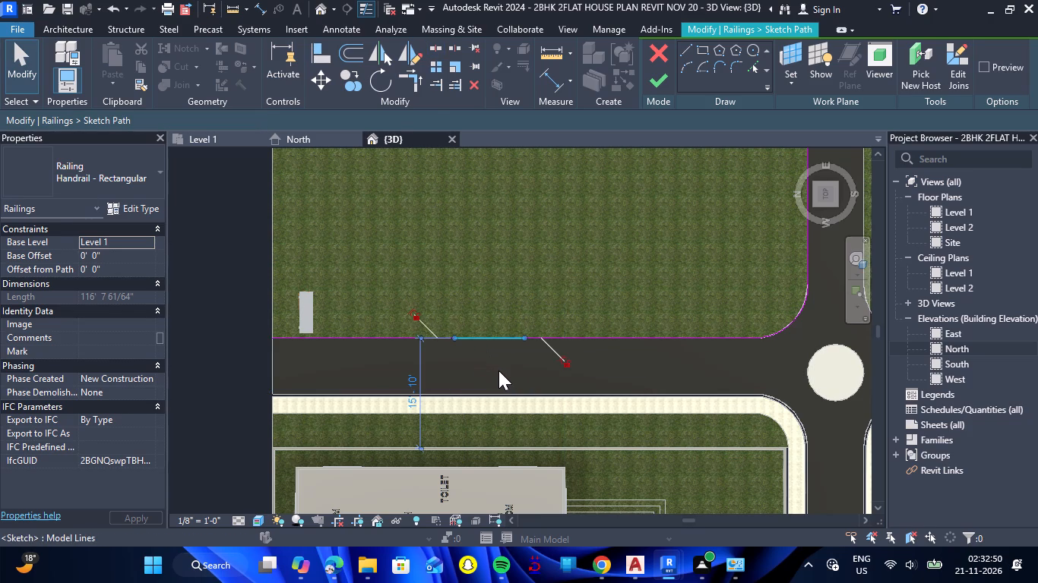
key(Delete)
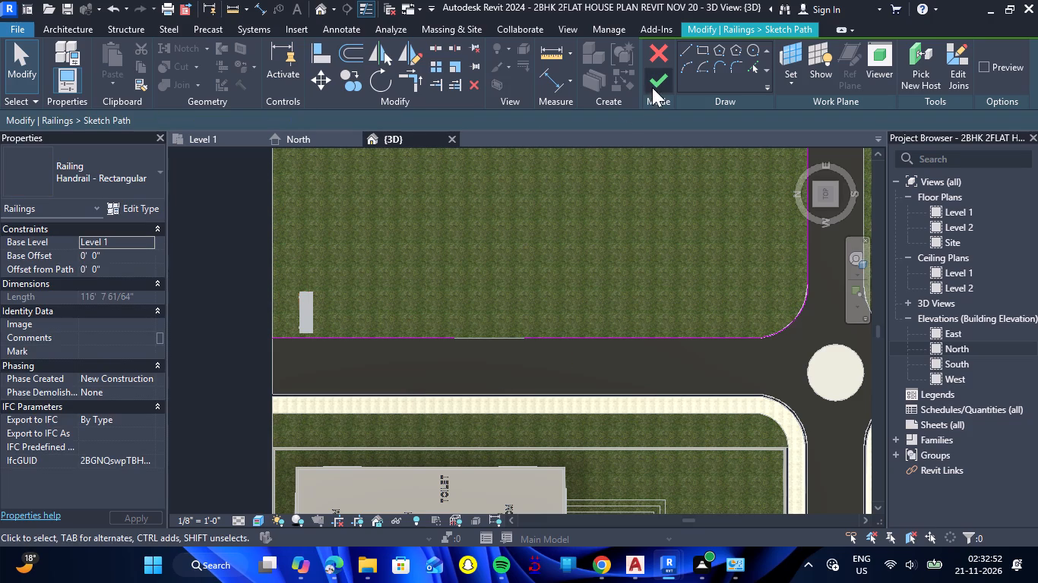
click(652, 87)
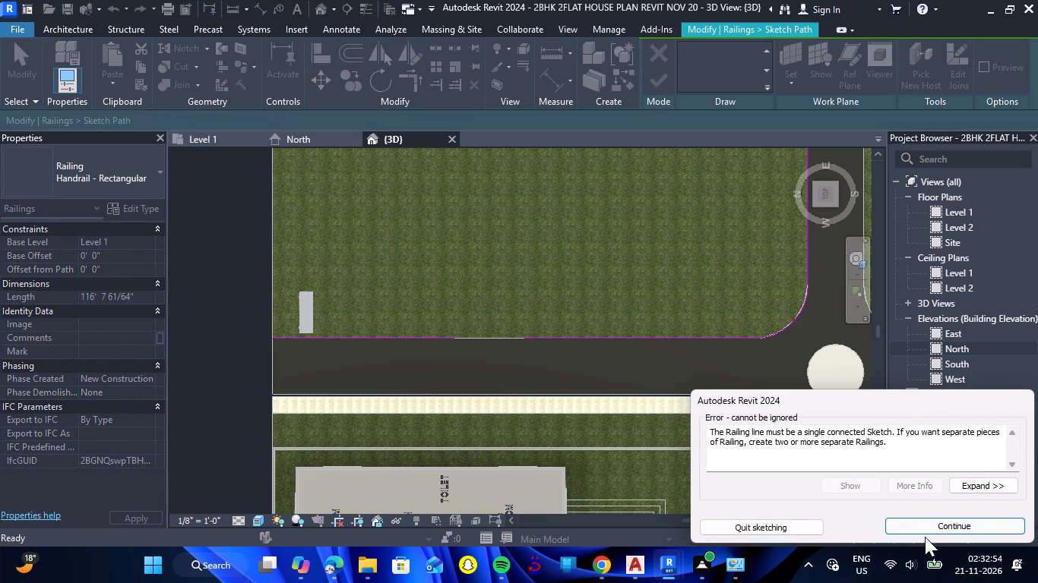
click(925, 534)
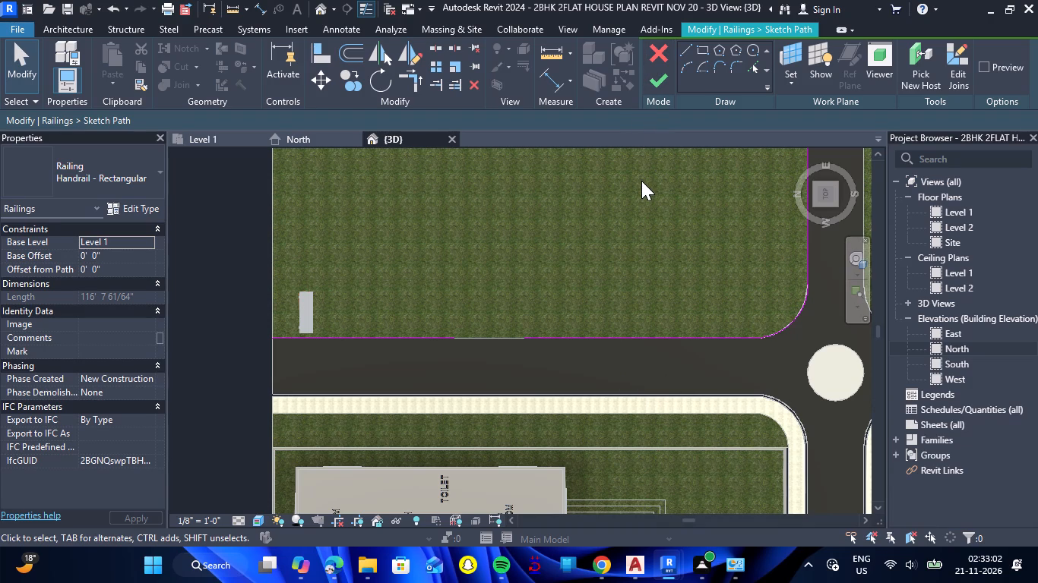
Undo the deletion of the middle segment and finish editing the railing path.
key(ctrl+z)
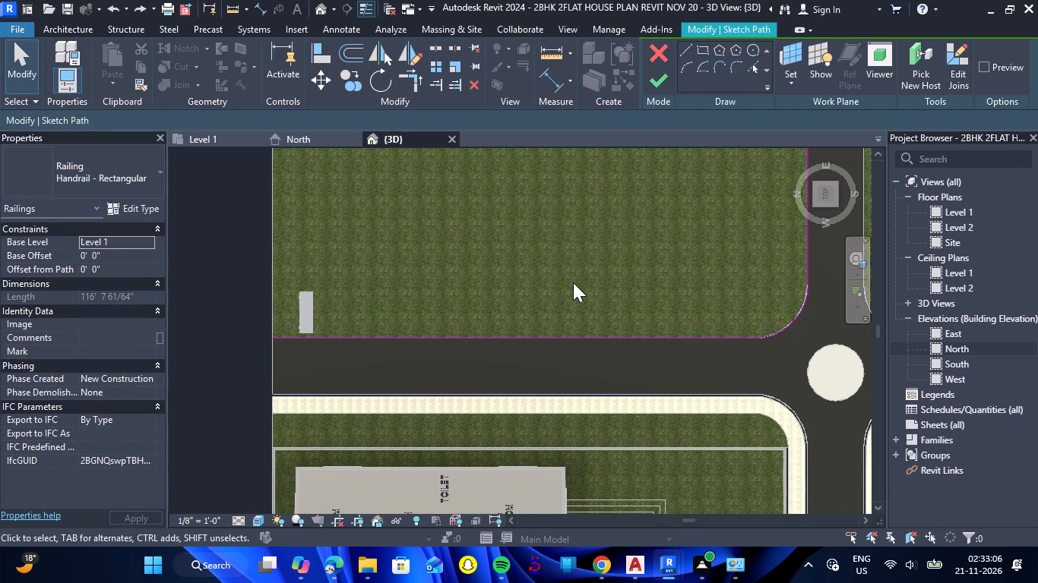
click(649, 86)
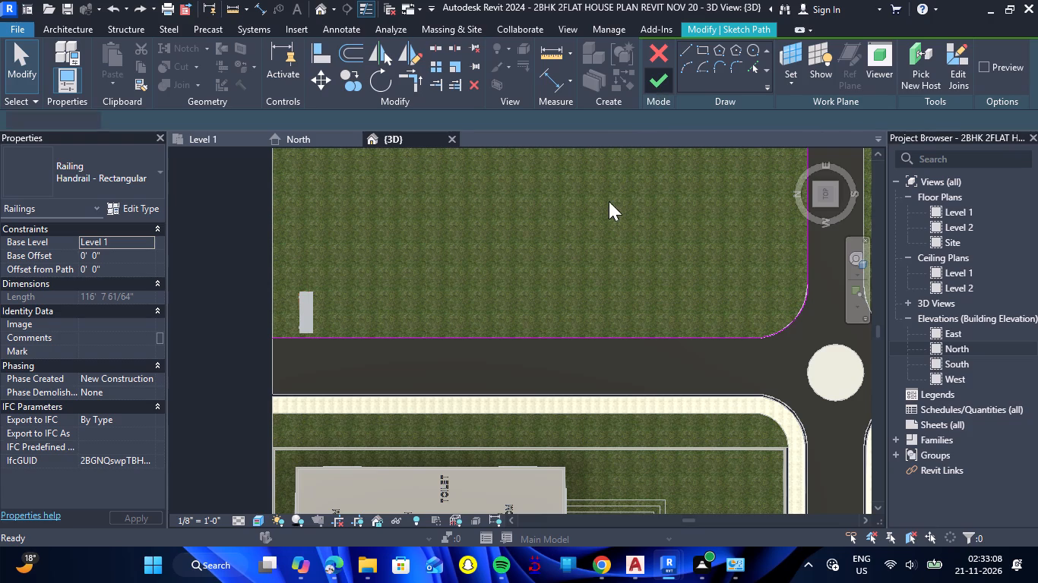
Examine the railing along the grassland edge, near the park bench and around the road corner, in 3D.
scroll(603, 208, down, 8)
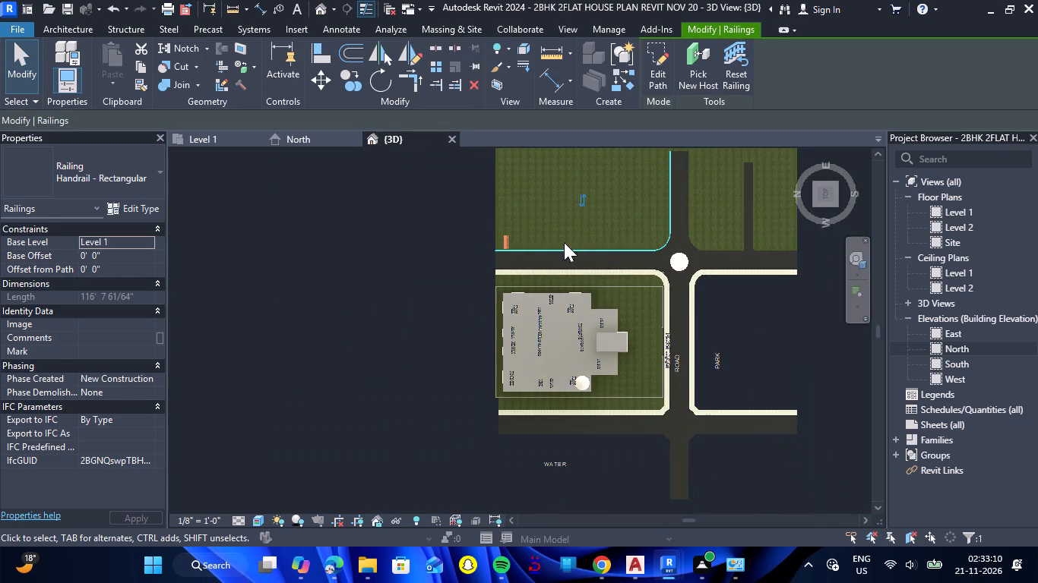
shift+drag(424, 339, 477, 148)
shift+right_drag(424, 339, 477, 148)
scroll(578, 240, up, 8)
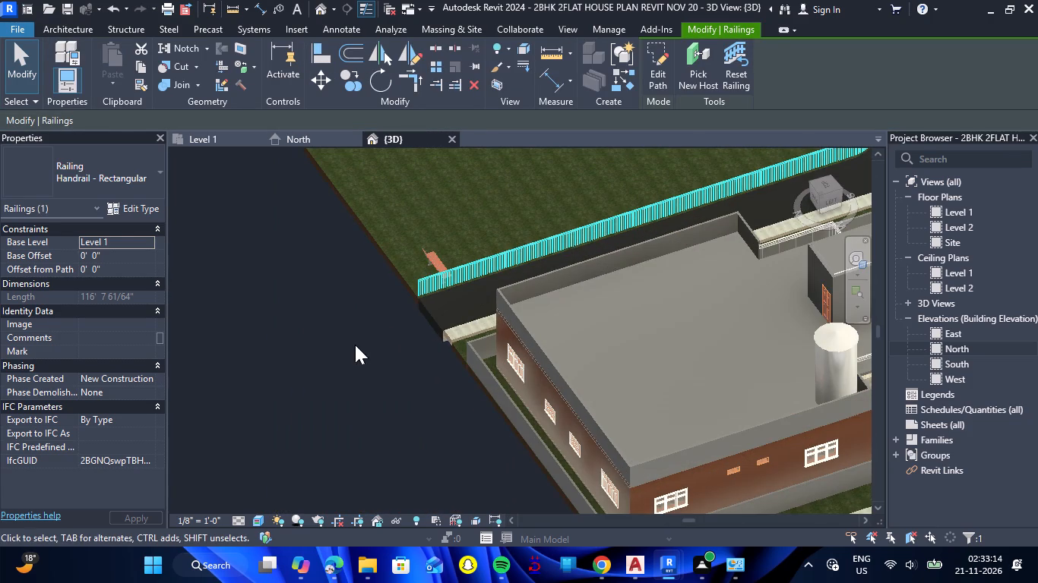
click(355, 345)
scroll(473, 262, up, 10)
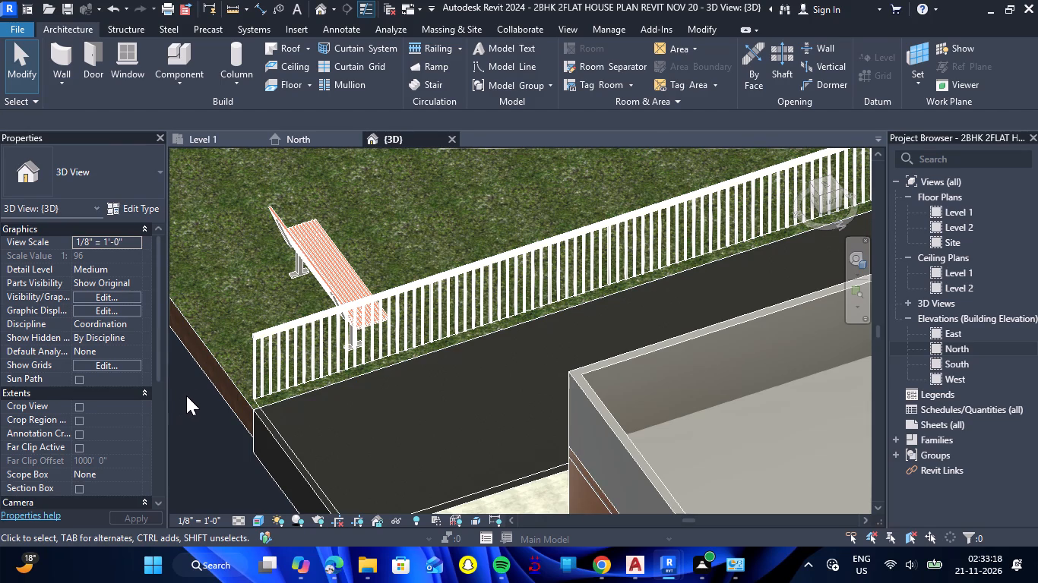
scroll(221, 378, down, 4)
drag(198, 424, 255, 422)
shift+right_drag(198, 424, 255, 422)
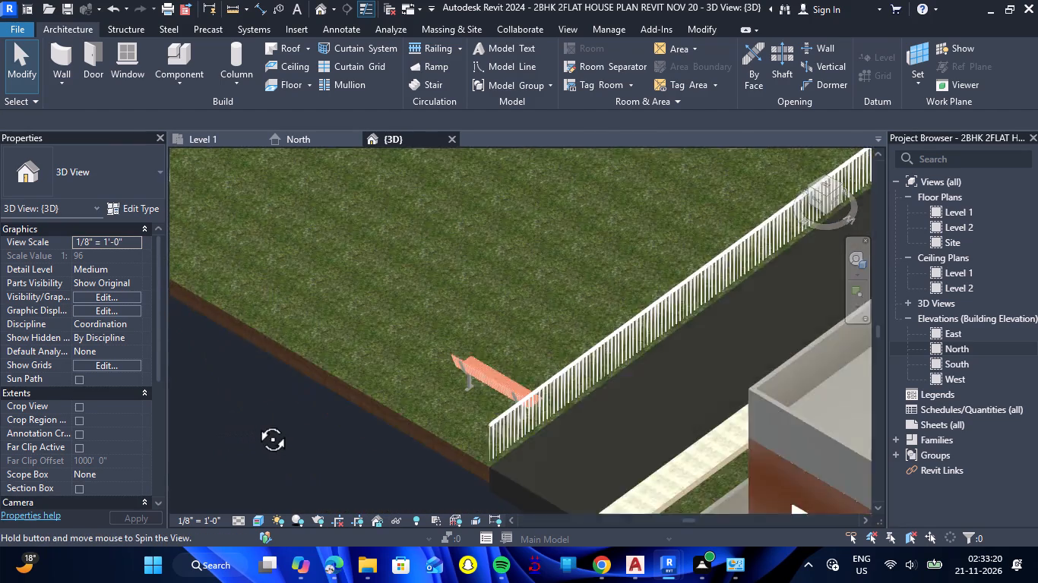
drag(255, 422, 284, 423)
shift+right_drag(255, 422, 284, 423)
scroll(328, 429, down, 6)
scroll(416, 418, down, 3)
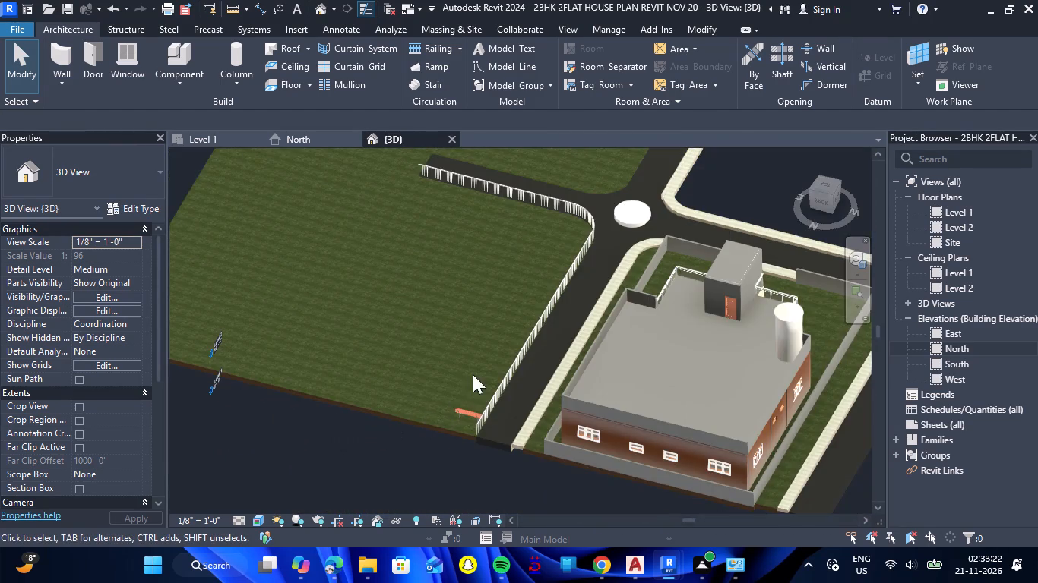
scroll(515, 284, up, 5)
scroll(517, 310, down, 4)
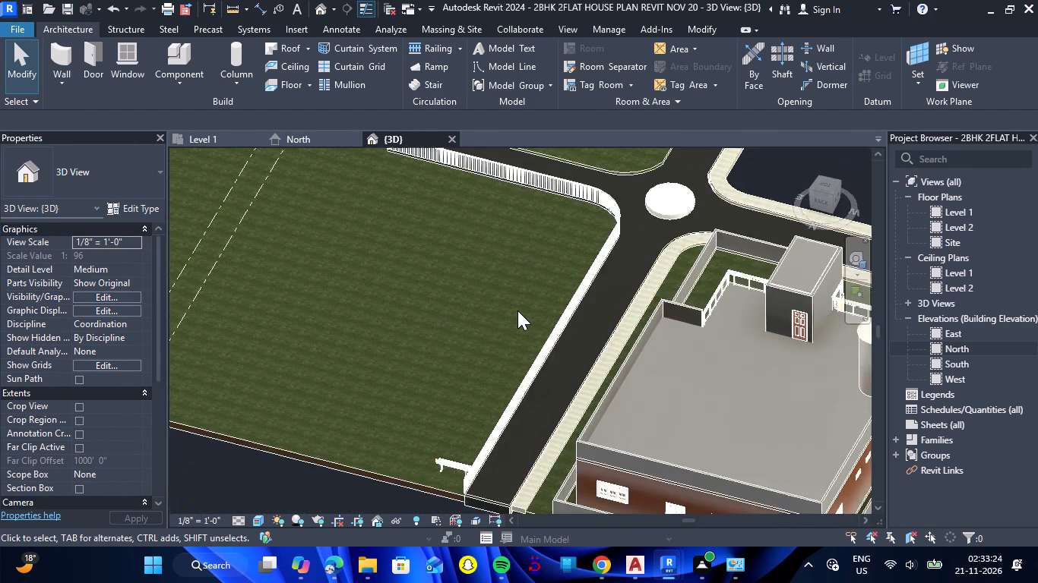
scroll(468, 480, up, 1)
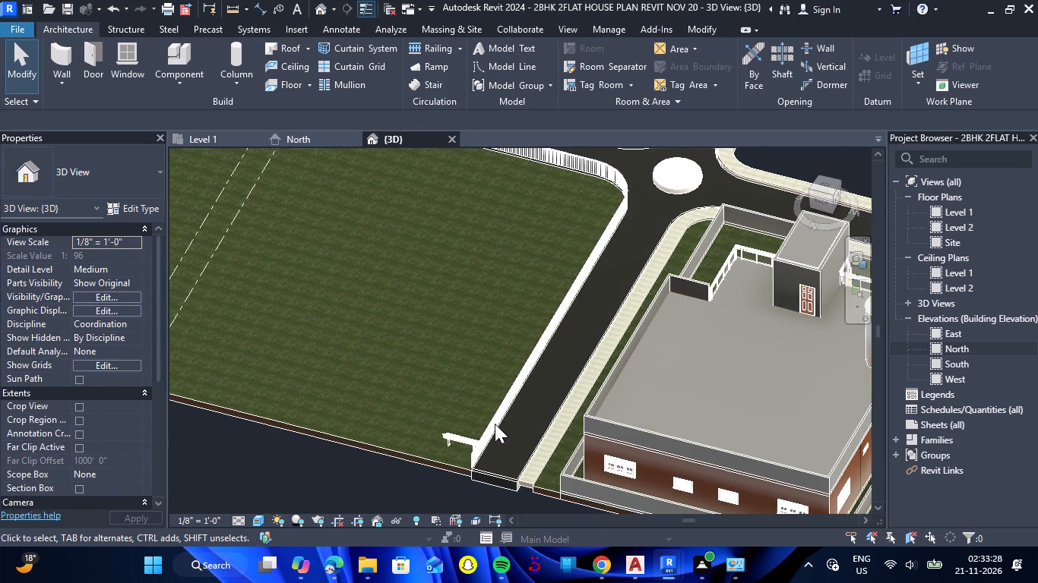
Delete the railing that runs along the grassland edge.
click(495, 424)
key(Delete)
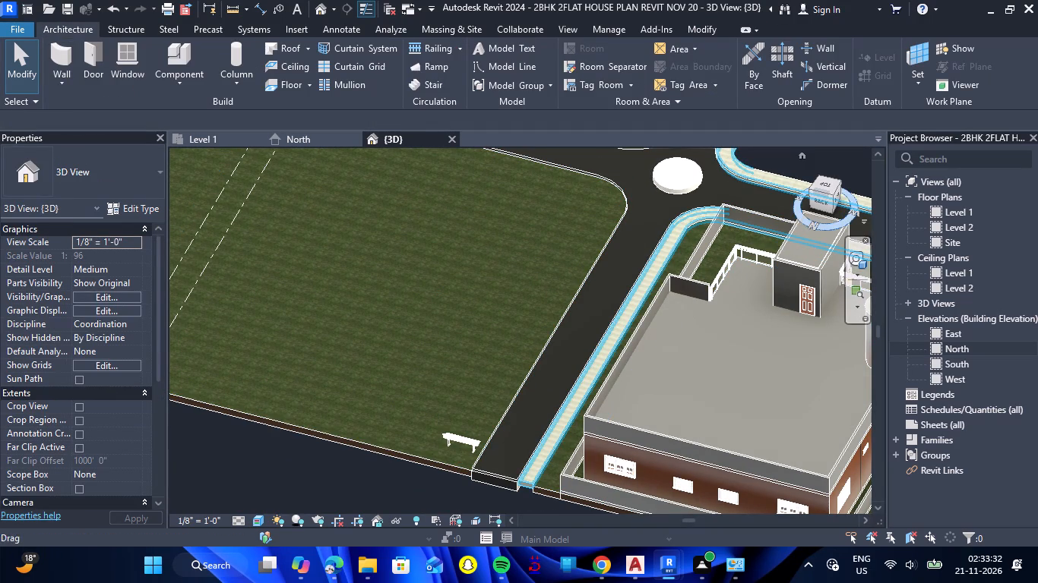
Start a sketched railing path in top view and pick the footpath's straight road-side edge opposite the park bench.
click(826, 189)
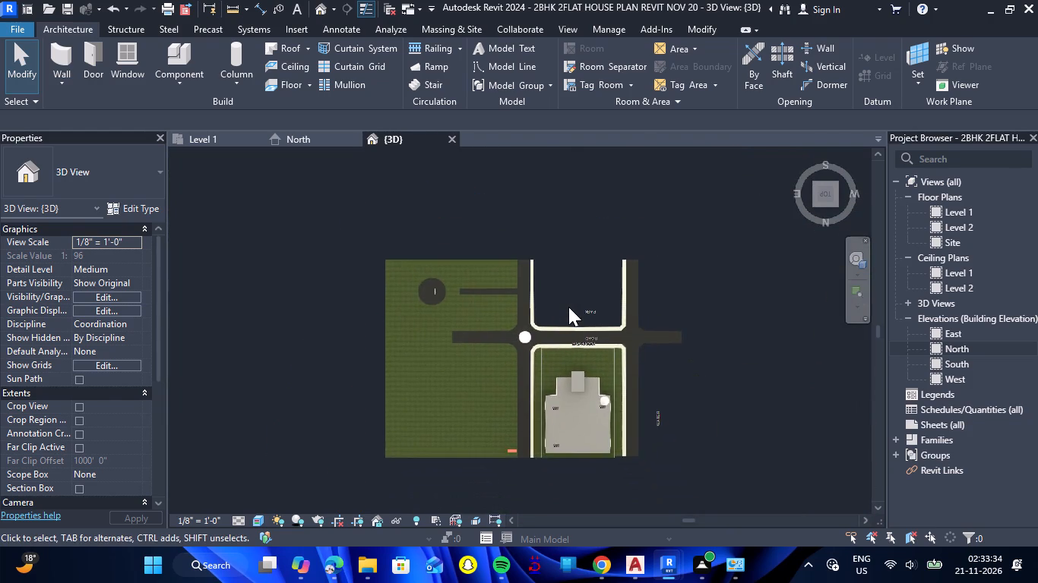
scroll(517, 426, up, 7)
scroll(531, 355, up, 2)
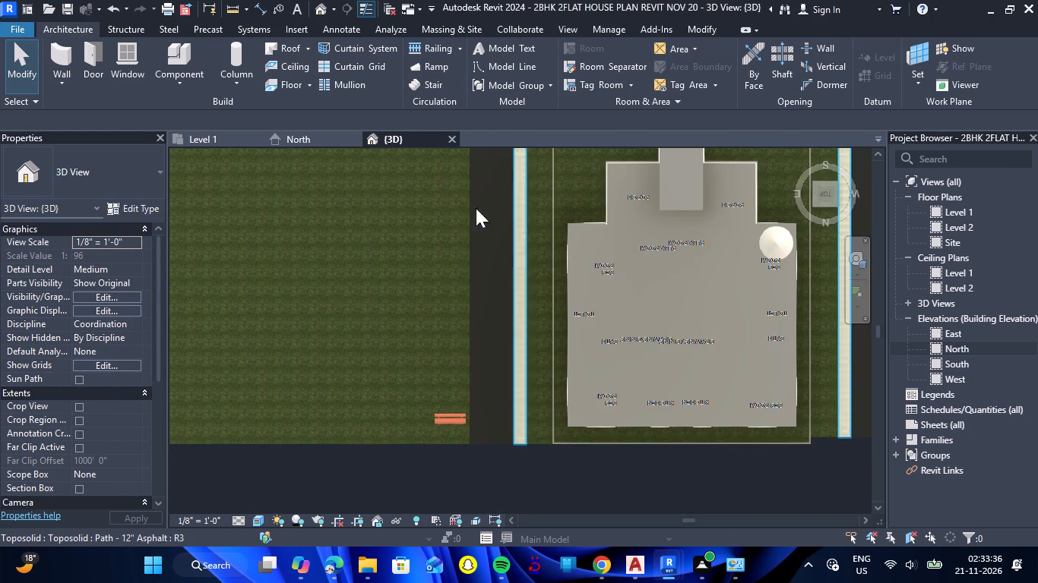
click(457, 52)
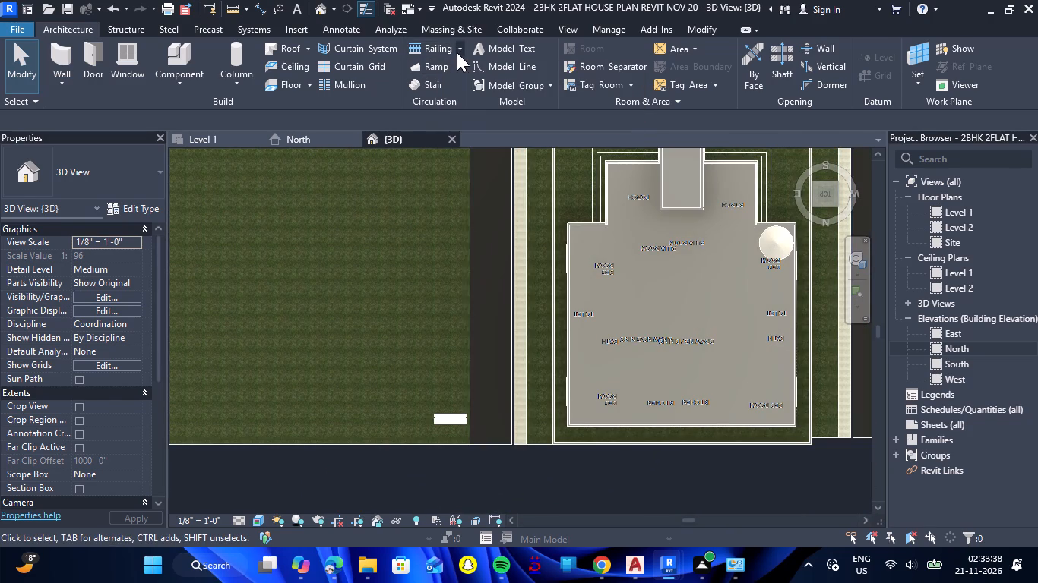
click(452, 68)
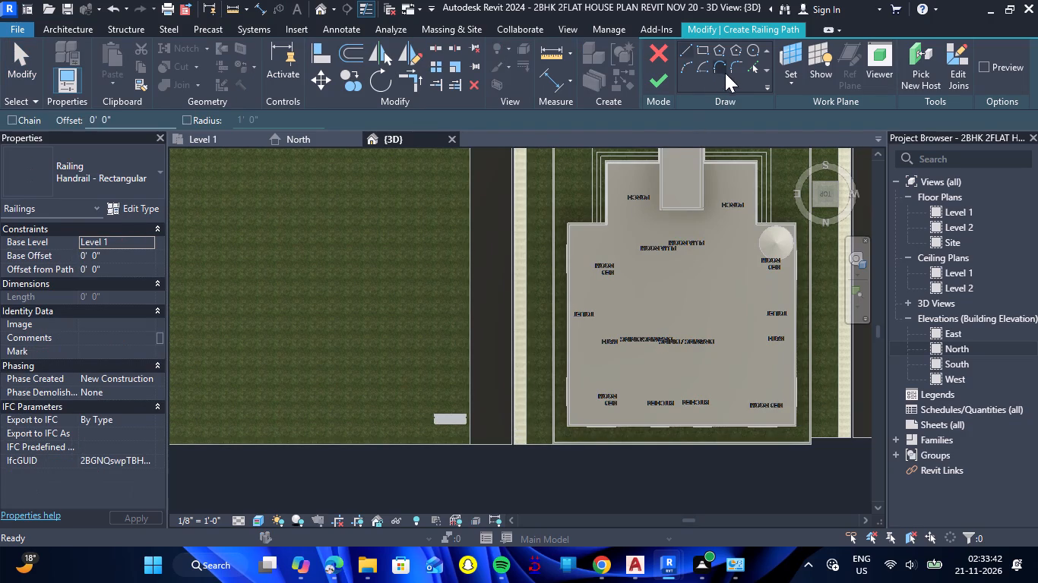
click(753, 70)
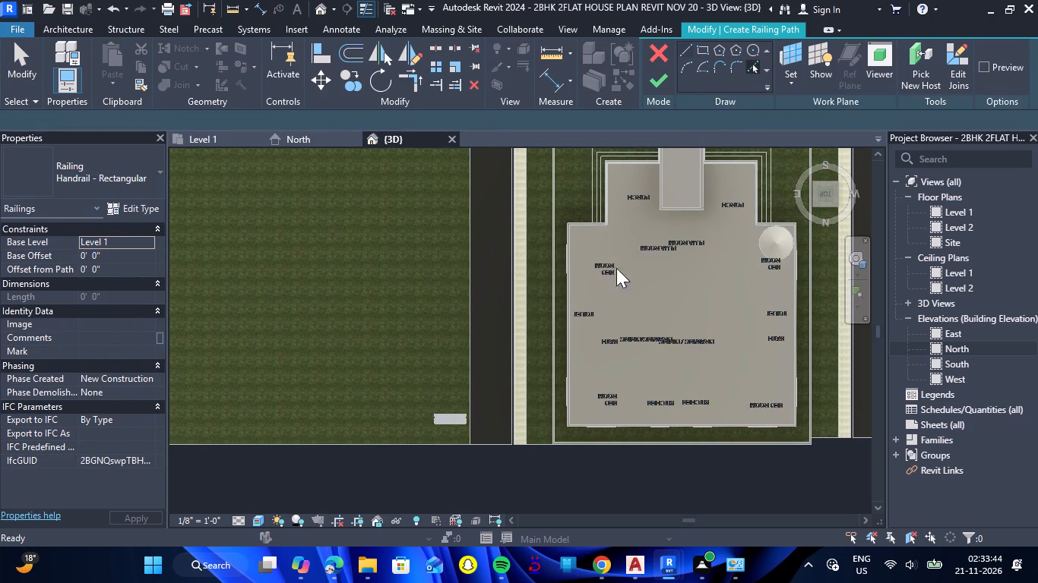
scroll(511, 418, up, 9)
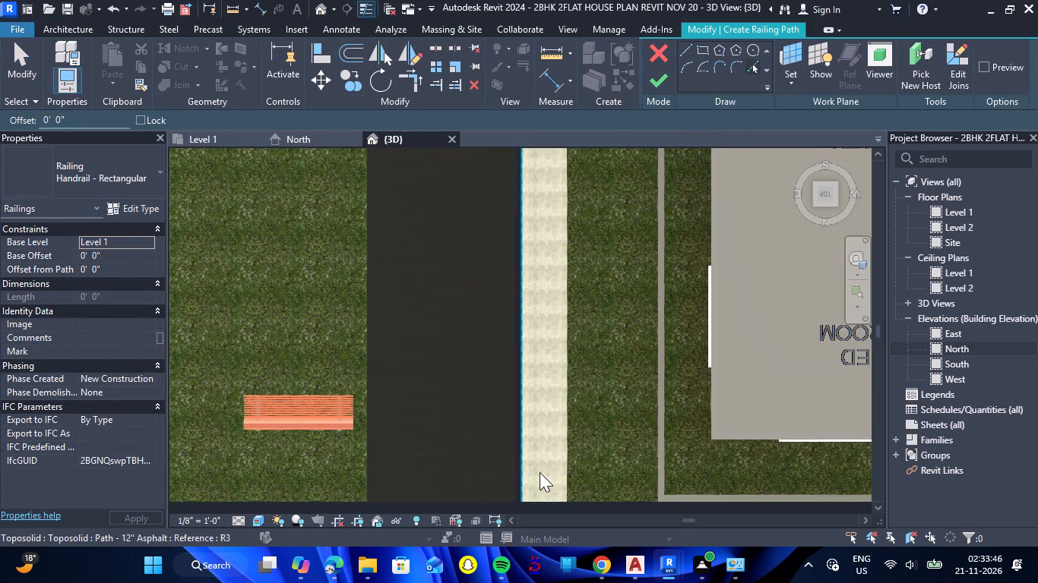
click(522, 467)
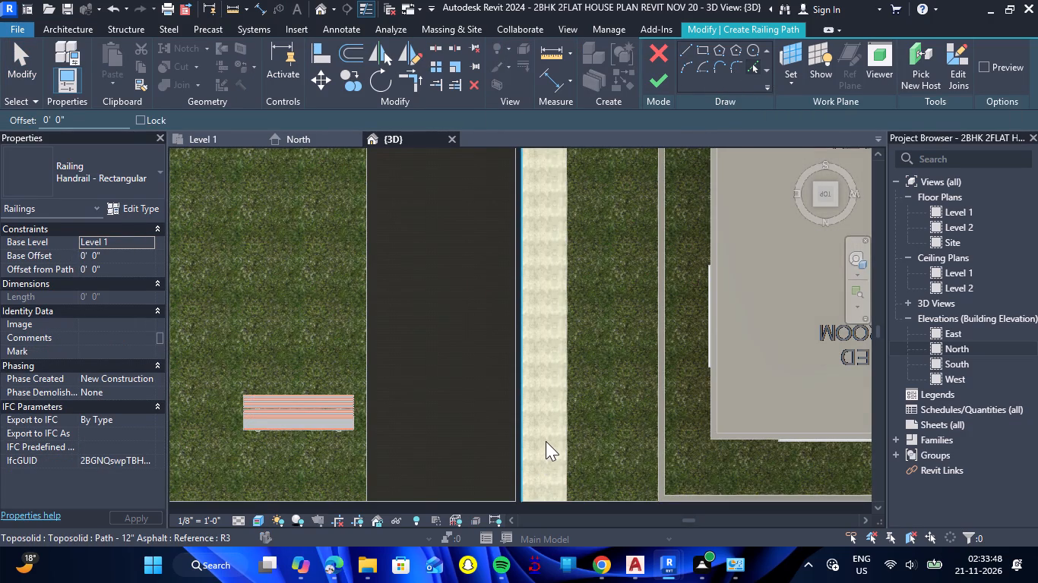
Extend the railing path around the footpath's rounded outer corner and along its front road-side edge, picking the existing edges.
scroll(546, 441, down, 13)
scroll(555, 274, up, 1)
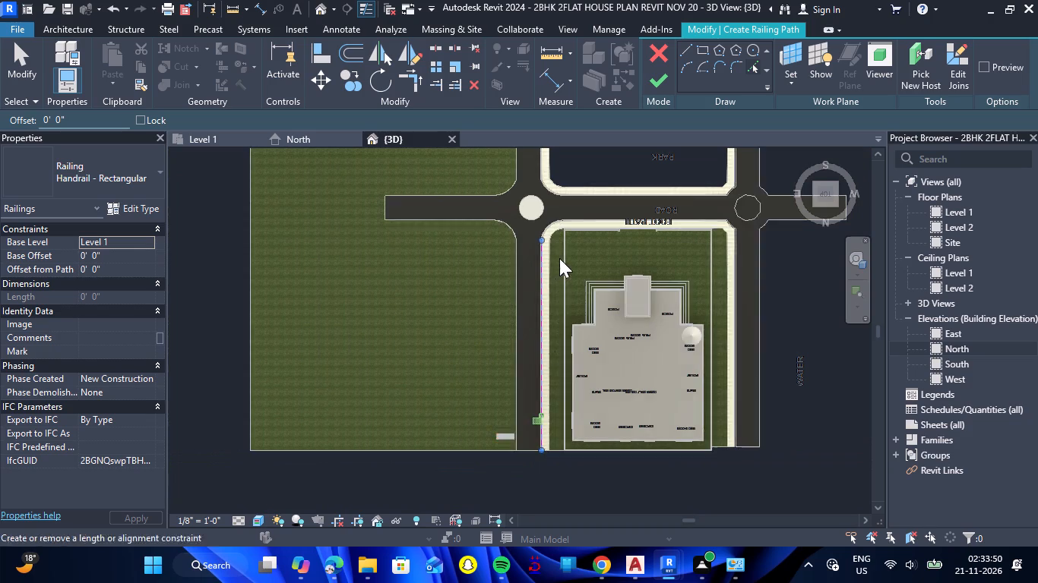
scroll(545, 212, up, 6)
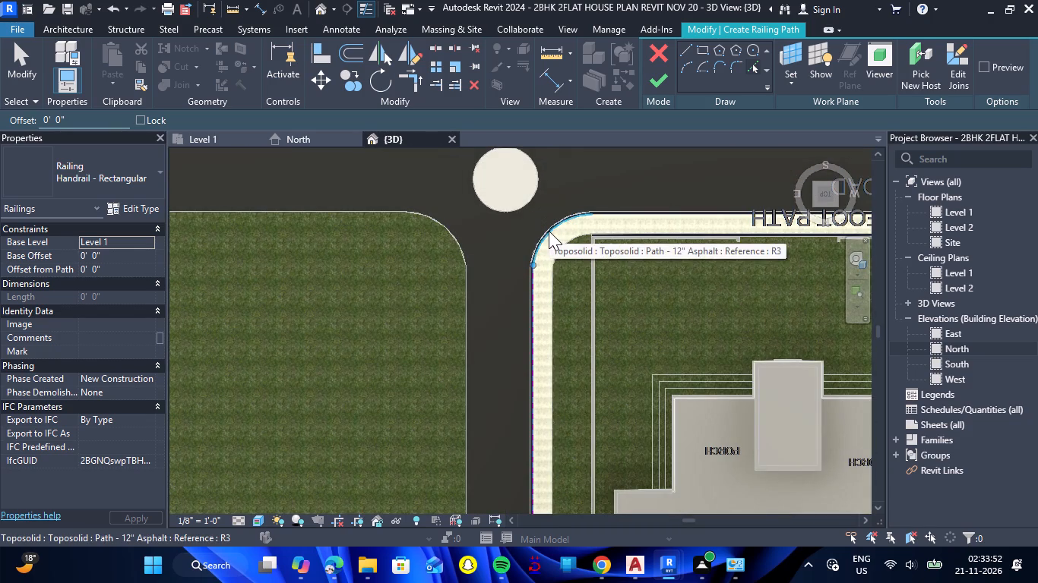
scroll(547, 231, up, 7)
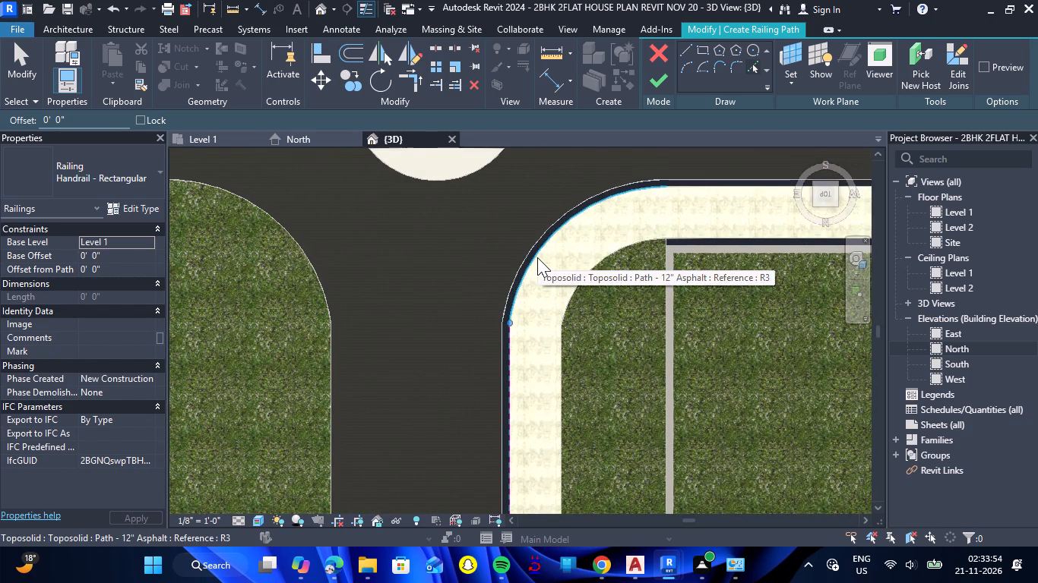
click(537, 257)
scroll(566, 253, down, 3)
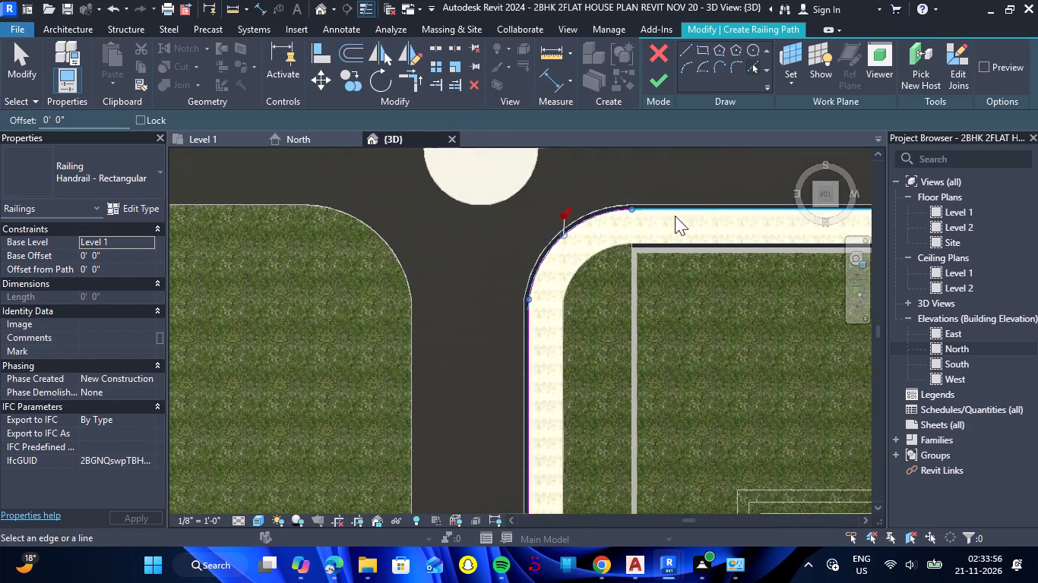
scroll(677, 213, up, 5)
click(682, 210)
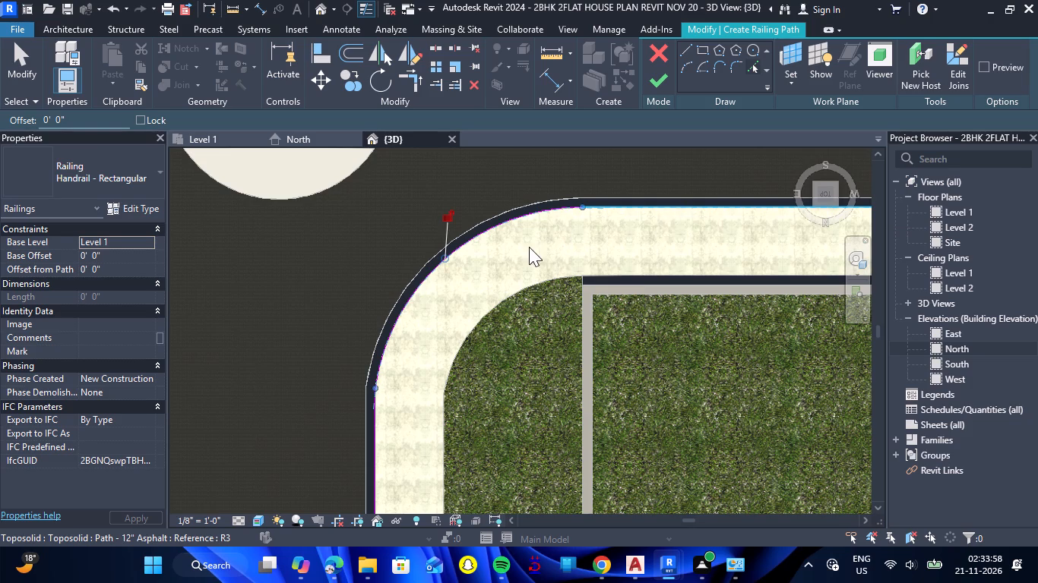
Continue the railing path through the small outer corner curve and down the footpath's straight outer edge on the WATER side.
scroll(517, 254, down, 9)
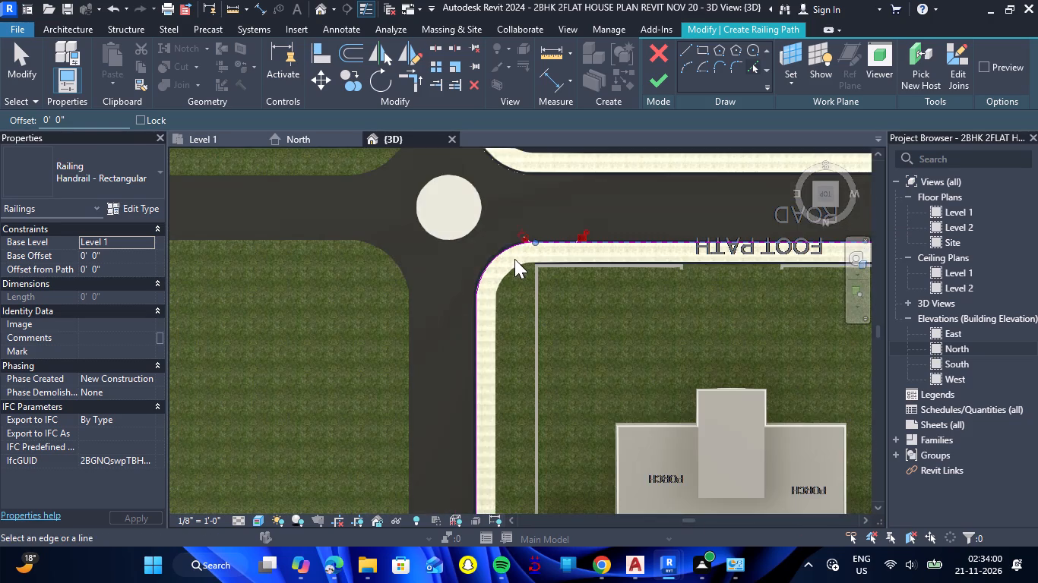
scroll(486, 269, down, 6)
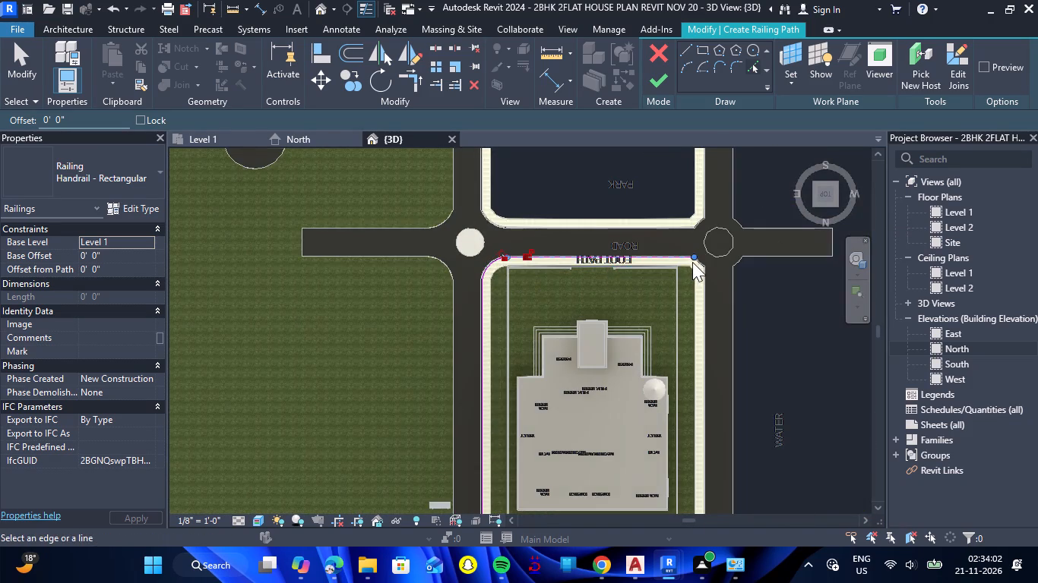
scroll(696, 262, up, 14)
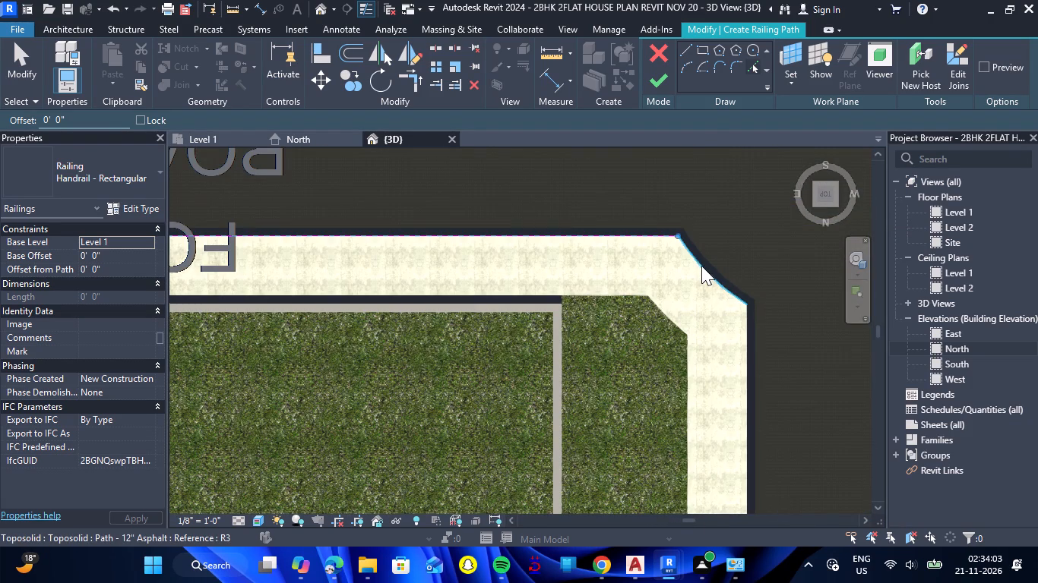
click(701, 266)
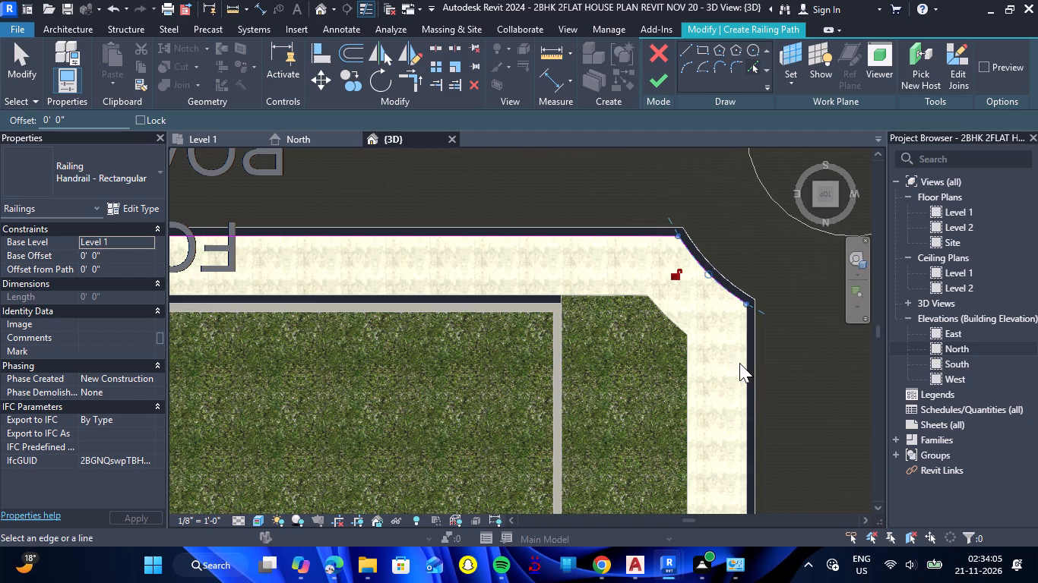
click(744, 366)
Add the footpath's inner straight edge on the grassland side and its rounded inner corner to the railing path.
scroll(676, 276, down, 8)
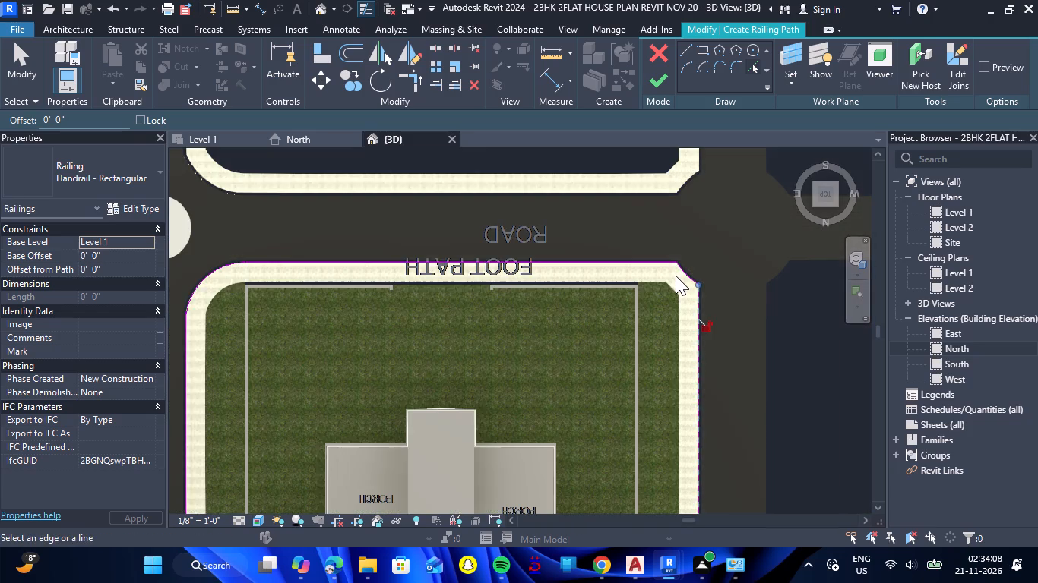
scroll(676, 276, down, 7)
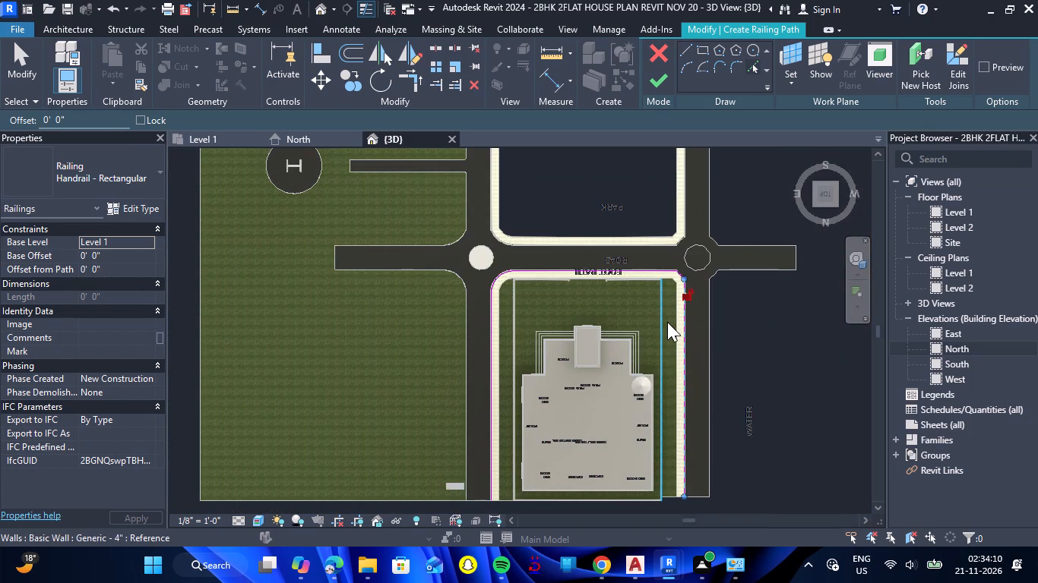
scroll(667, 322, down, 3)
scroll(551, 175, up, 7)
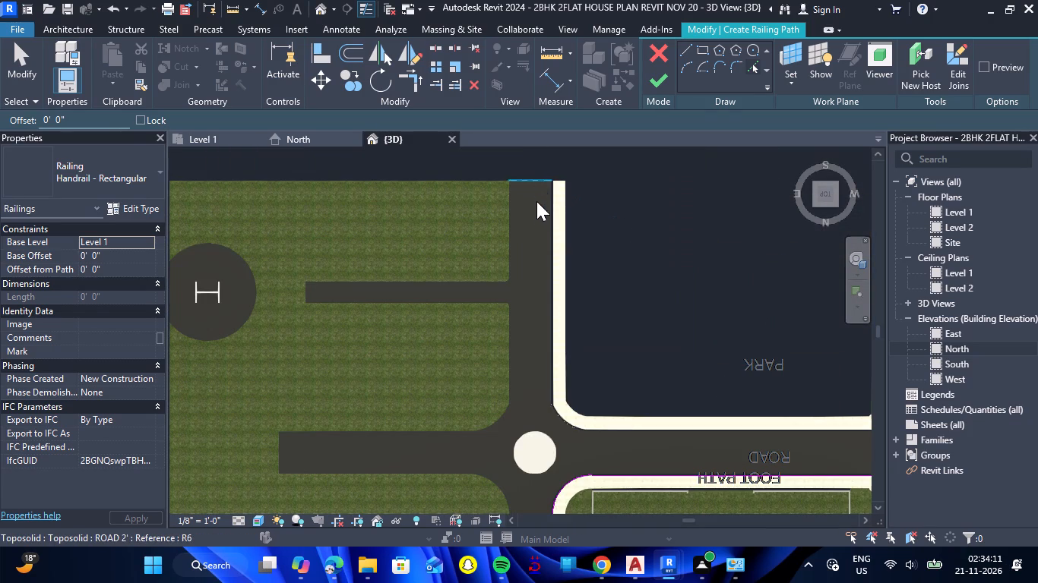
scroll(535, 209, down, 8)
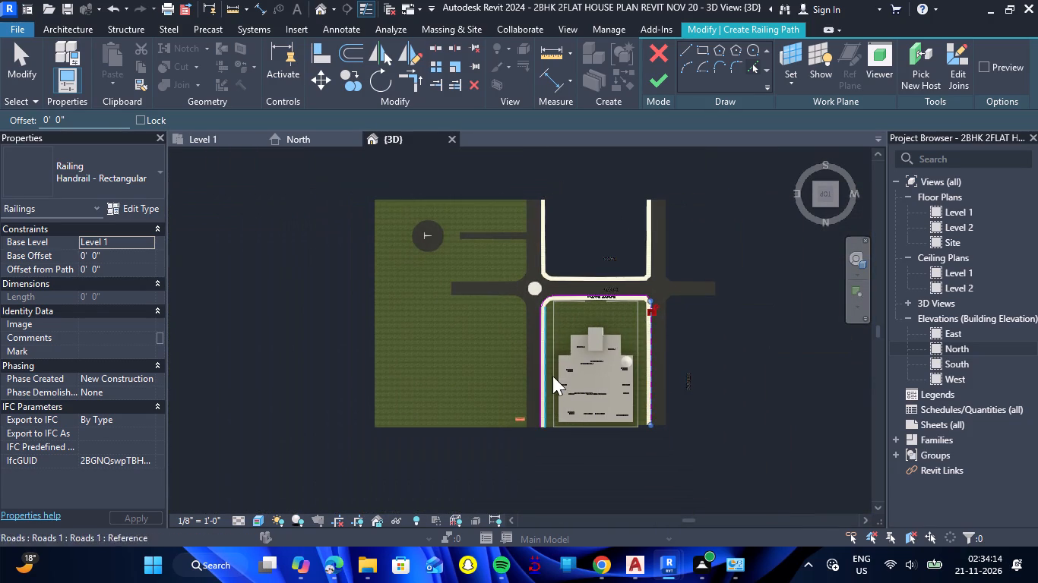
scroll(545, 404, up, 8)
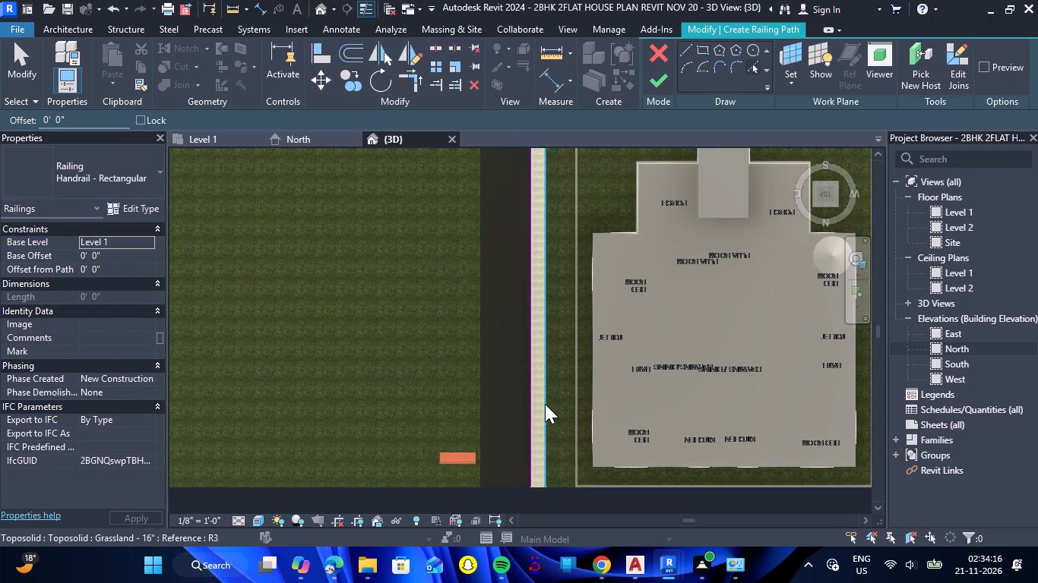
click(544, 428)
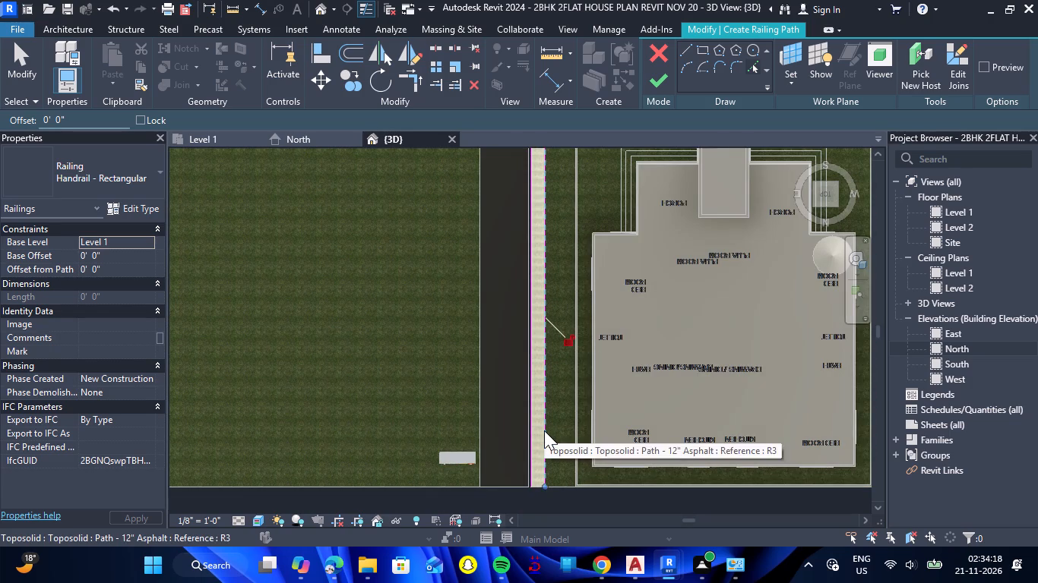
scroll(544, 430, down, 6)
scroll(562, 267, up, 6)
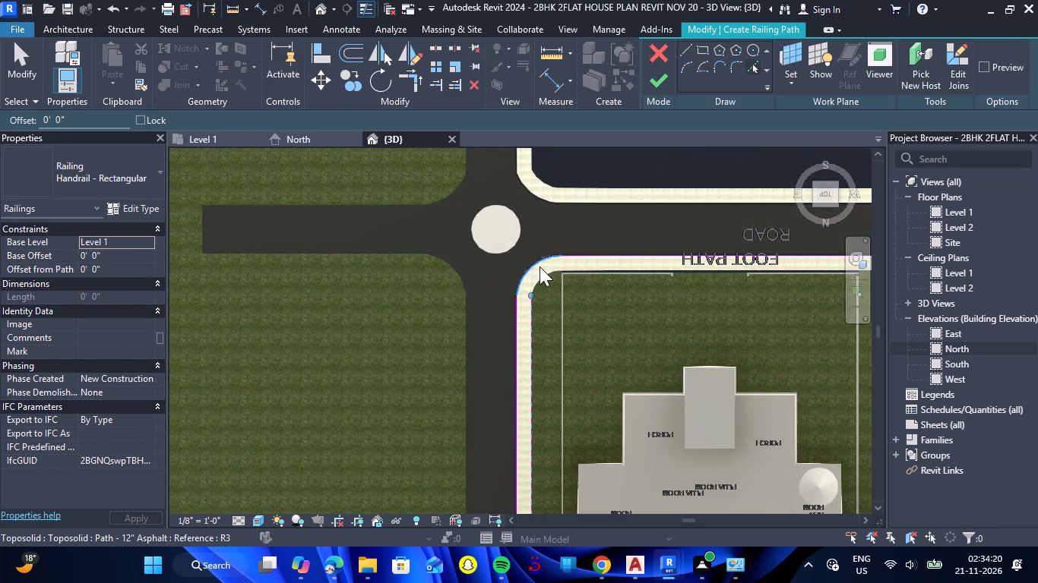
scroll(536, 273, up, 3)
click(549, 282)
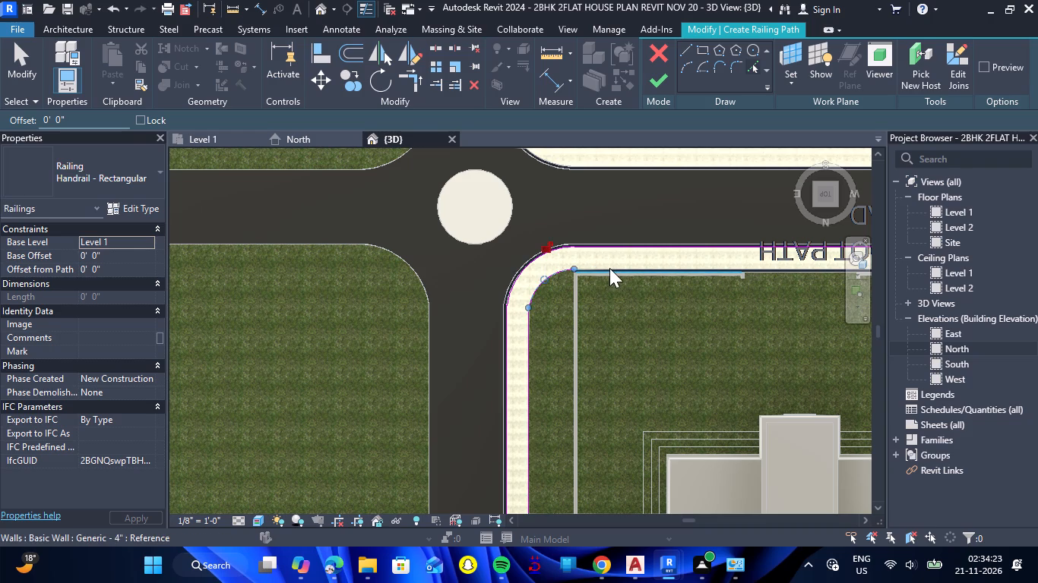
Add the footpath's inner straight edge on the WATER side and its angled inner corner to the railing path.
scroll(610, 266, up, 7)
scroll(606, 269, down, 2)
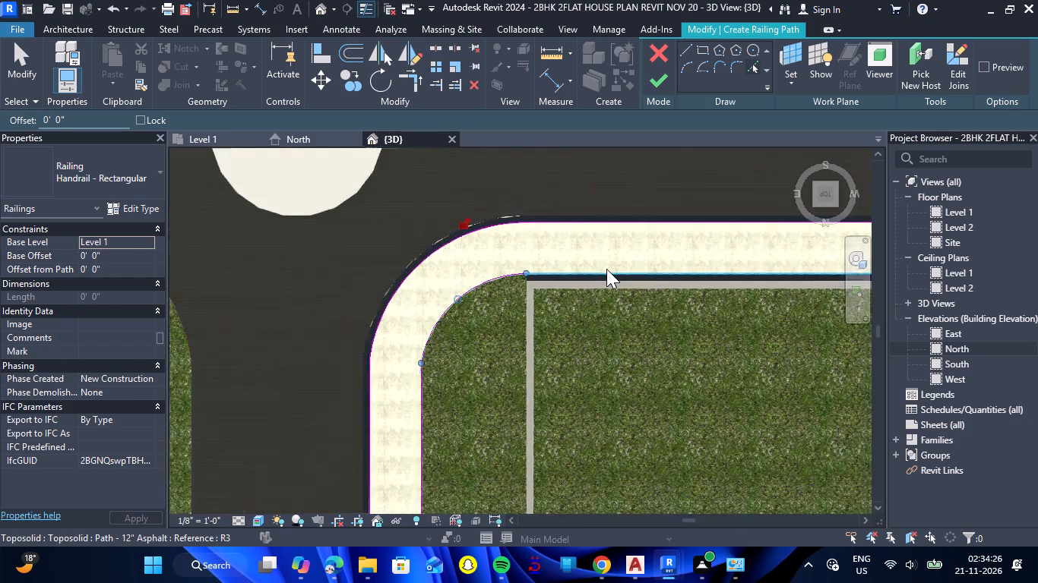
scroll(606, 269, down, 8)
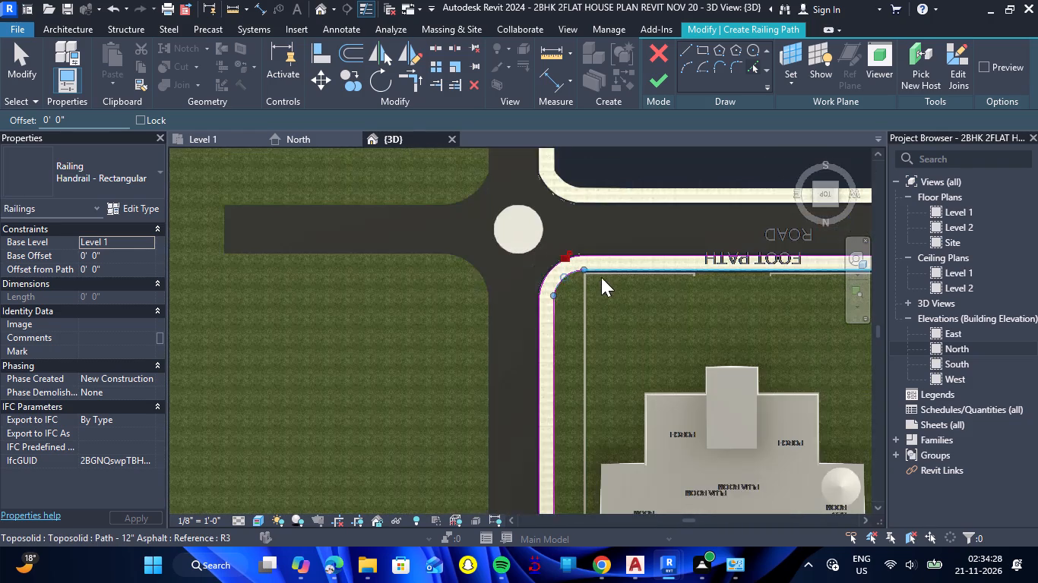
scroll(576, 282, down, 5)
scroll(742, 288, up, 7)
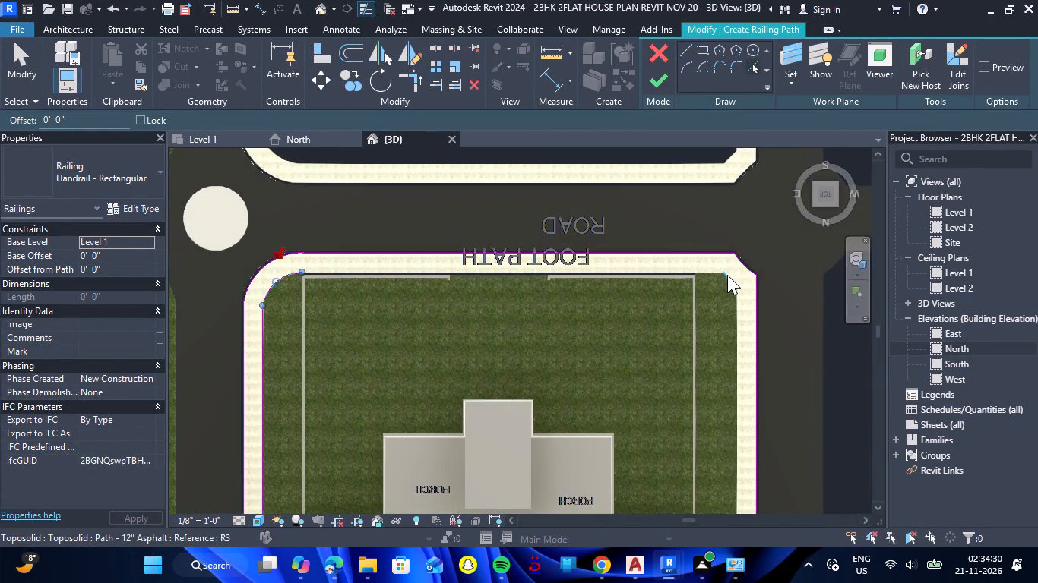
scroll(727, 275, up, 5)
click(745, 338)
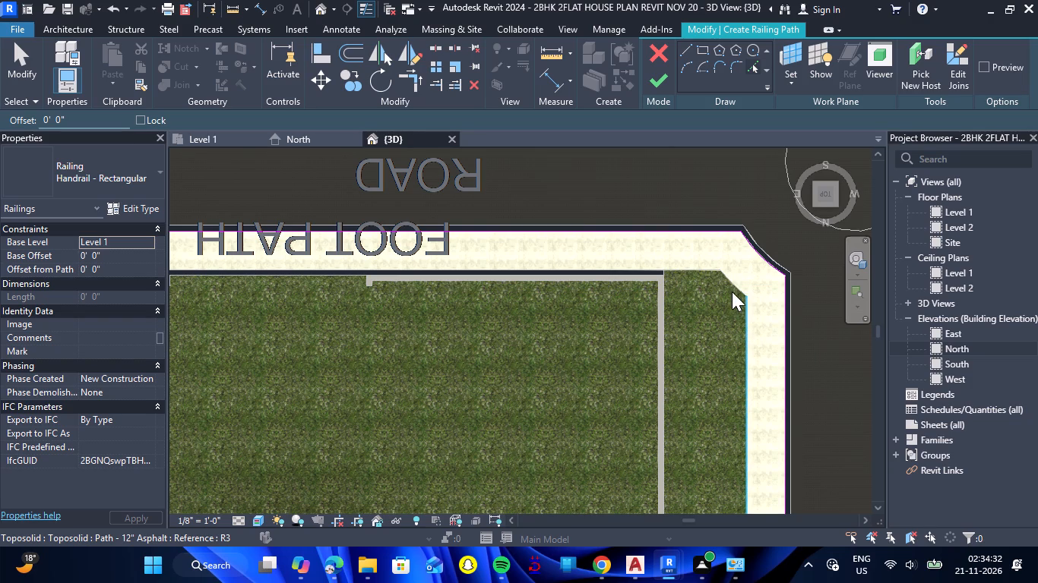
click(730, 283)
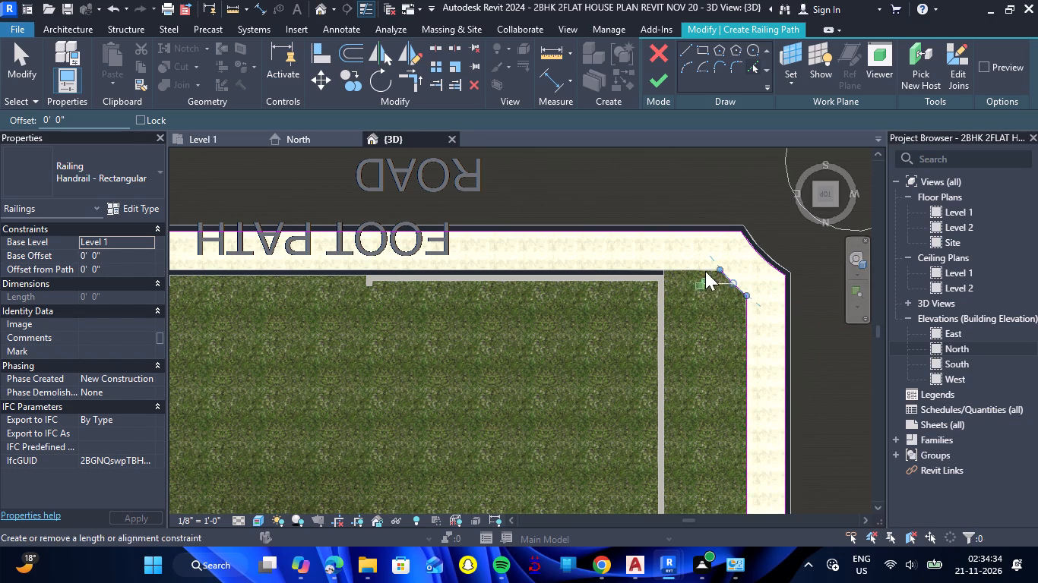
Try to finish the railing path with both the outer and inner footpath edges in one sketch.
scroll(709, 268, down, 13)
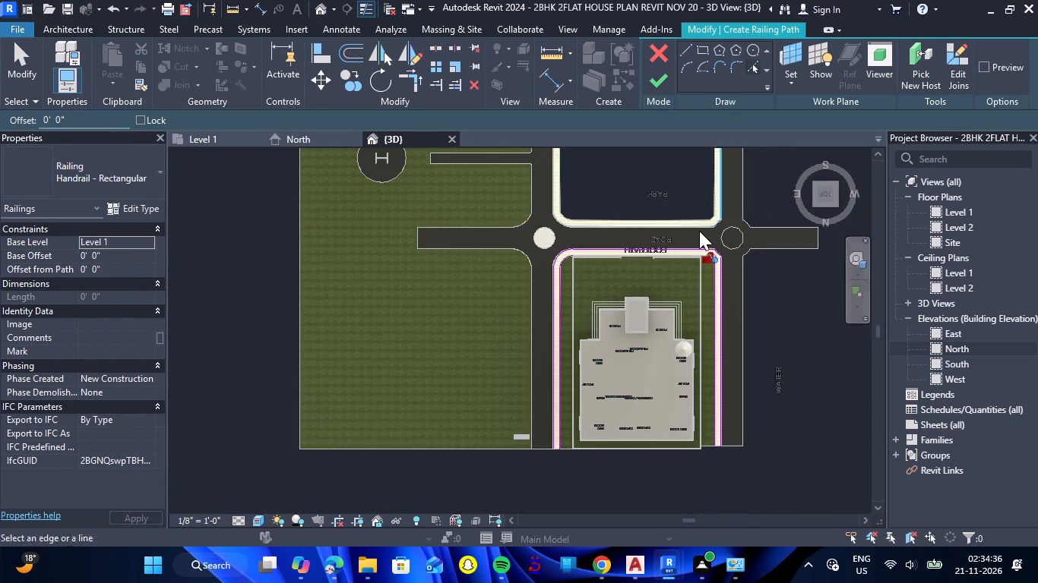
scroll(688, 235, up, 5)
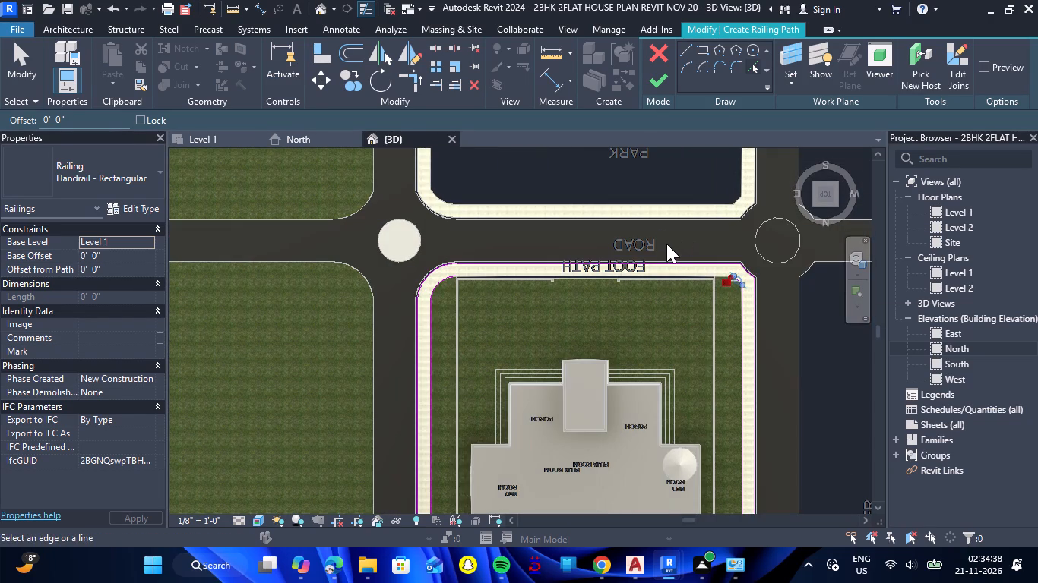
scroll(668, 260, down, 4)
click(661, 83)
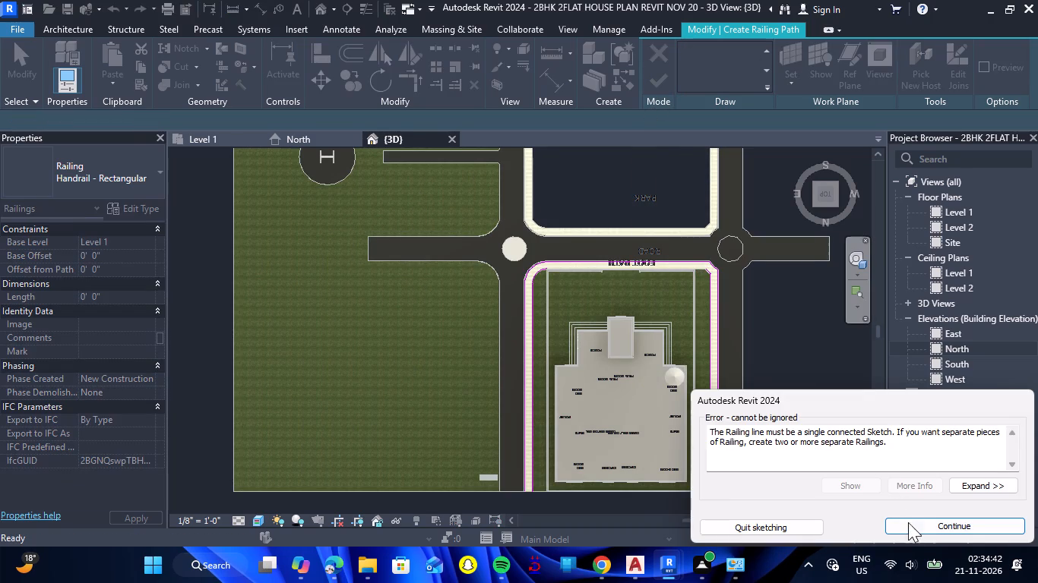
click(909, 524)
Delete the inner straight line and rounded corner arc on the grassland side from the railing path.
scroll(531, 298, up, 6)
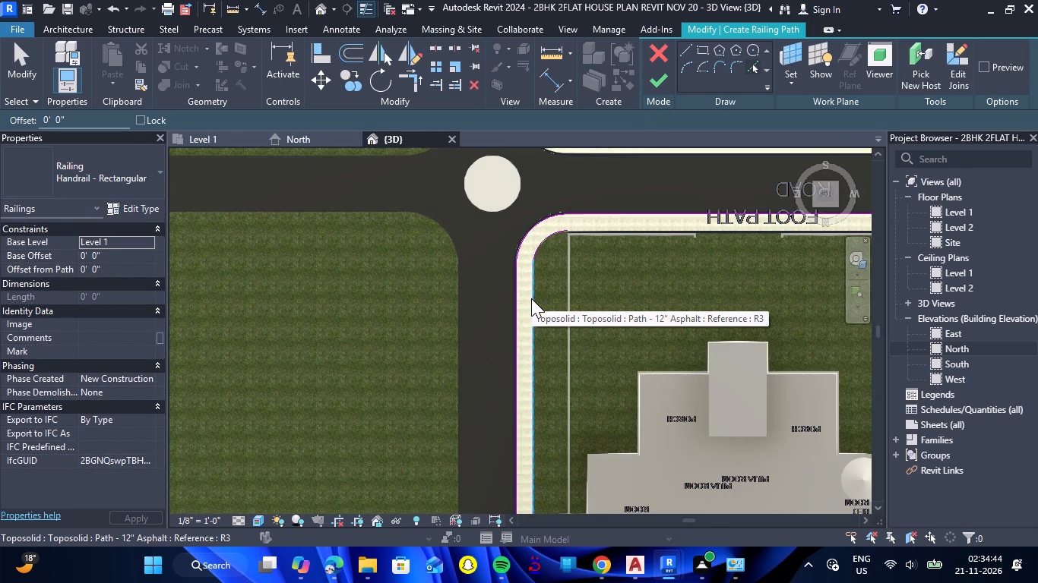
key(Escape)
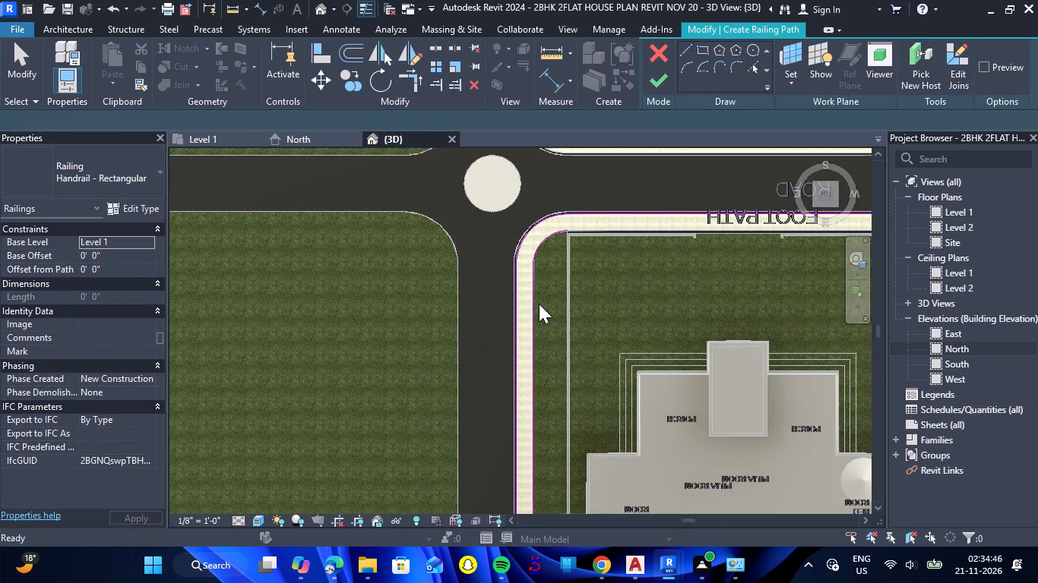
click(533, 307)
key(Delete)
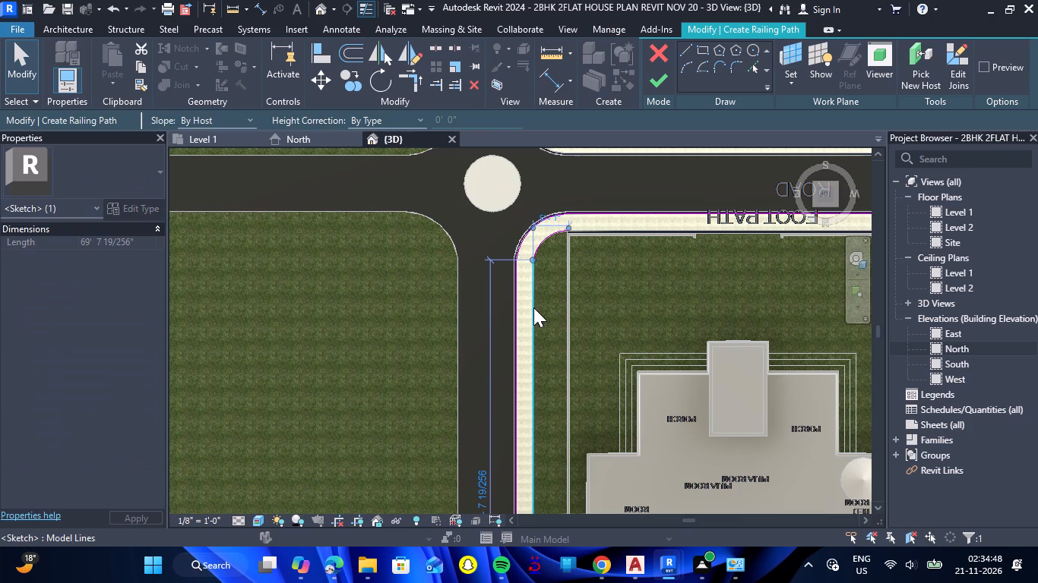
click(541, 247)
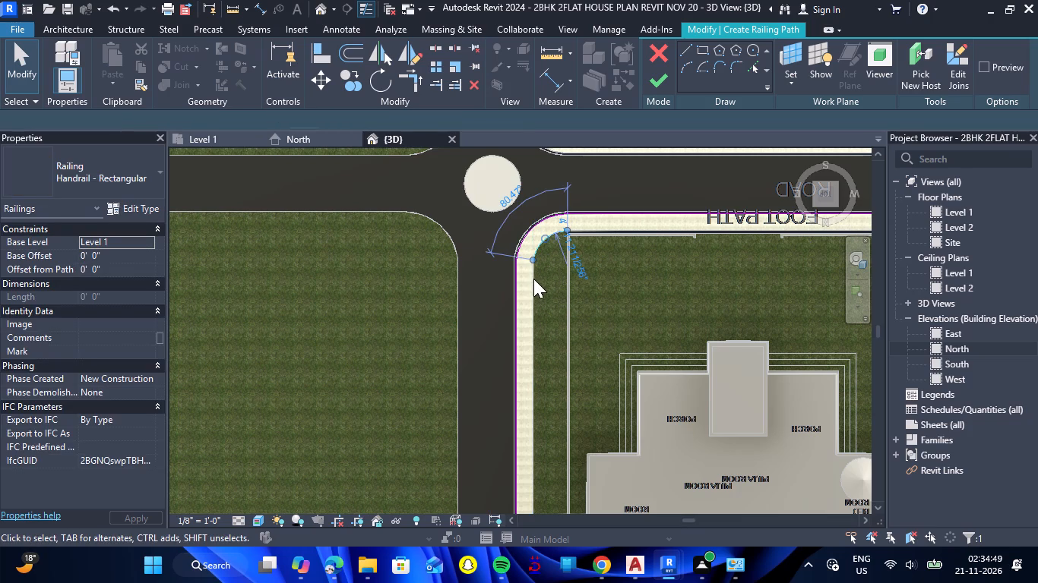
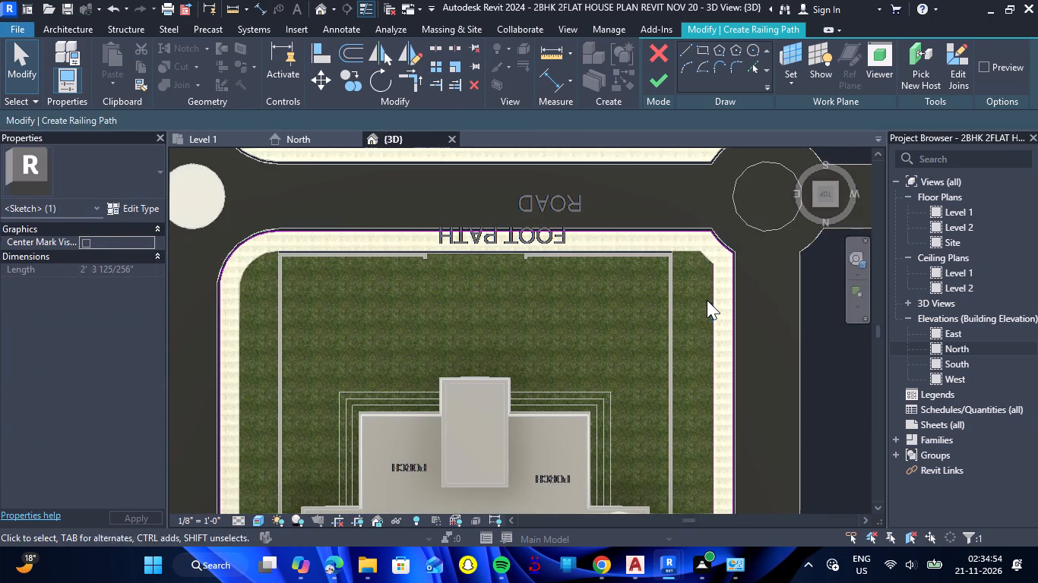
Delete the leftover inner-edge segment on the WATER side from the railing path and finish the house footpath railing along its outer edge.
click(707, 300)
key(Delete)
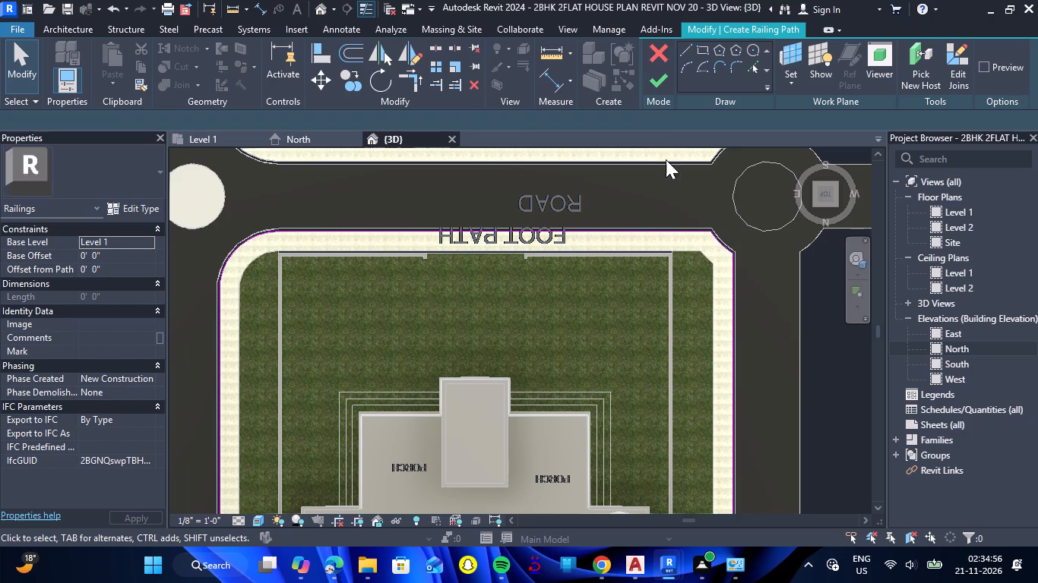
click(661, 95)
click(658, 83)
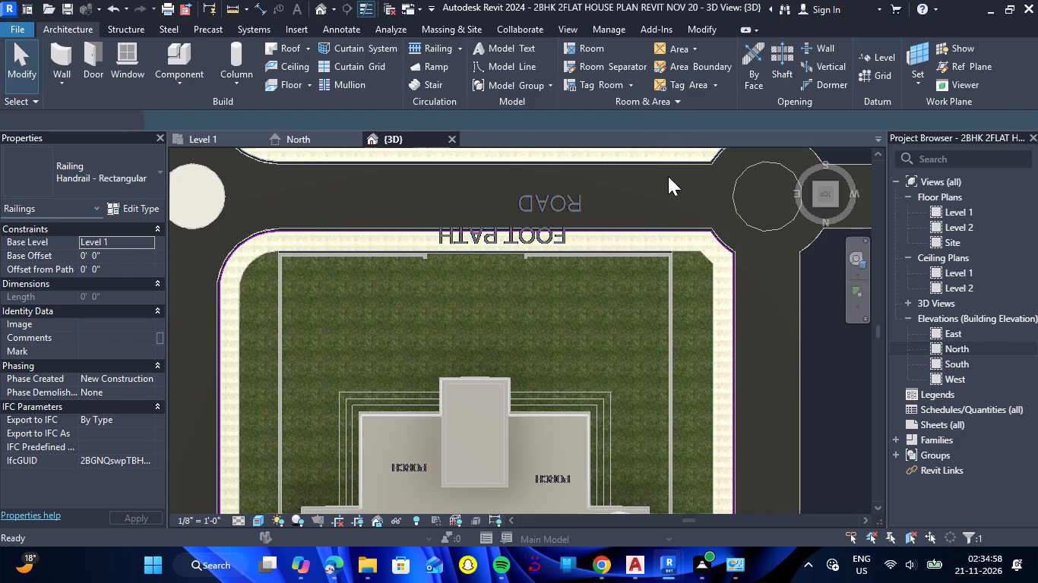
Start a new railing path from the PARK footpath's outer edges, picking the straight edge facing the helipad and its rounded corner.
scroll(666, 226, down, 5)
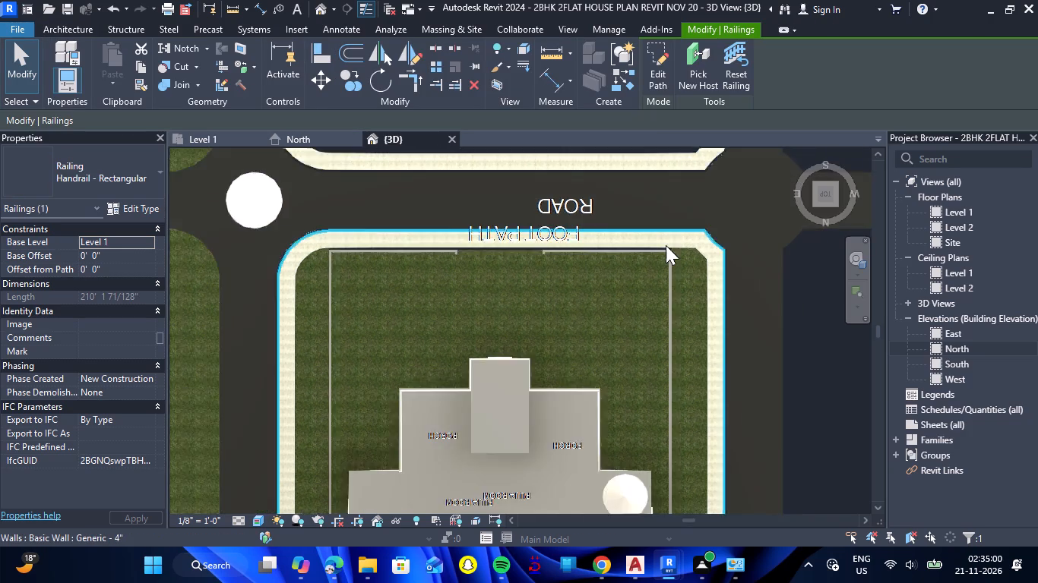
scroll(666, 245, down, 5)
scroll(593, 181, down, 3)
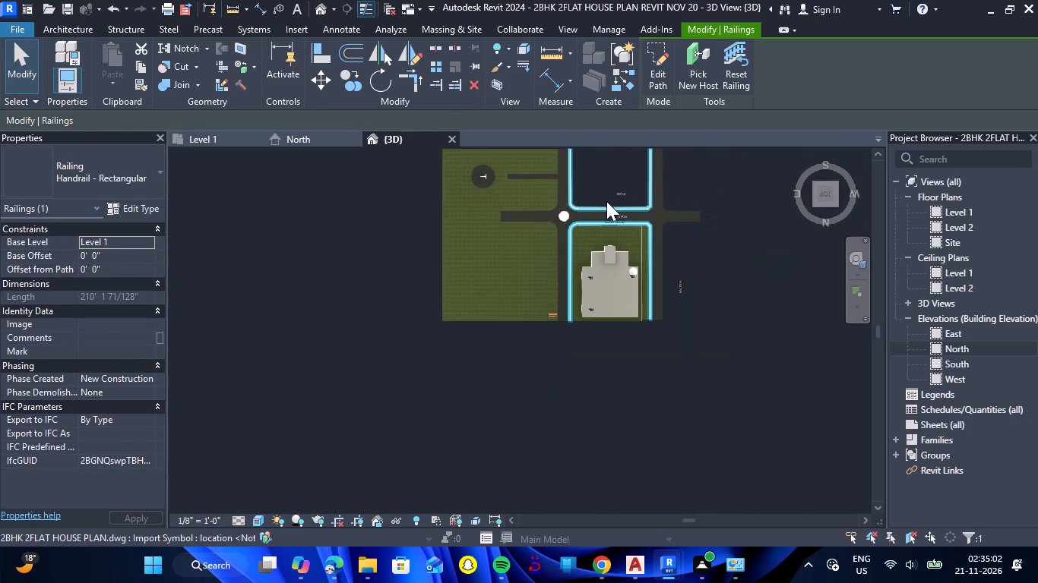
scroll(606, 201, down, 5)
scroll(587, 171, up, 8)
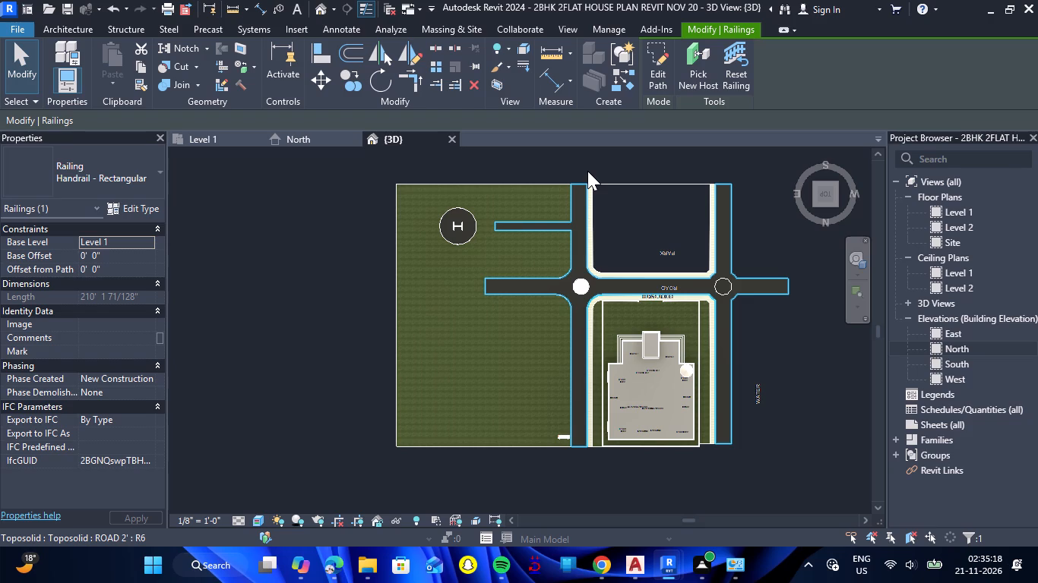
scroll(600, 181, up, 5)
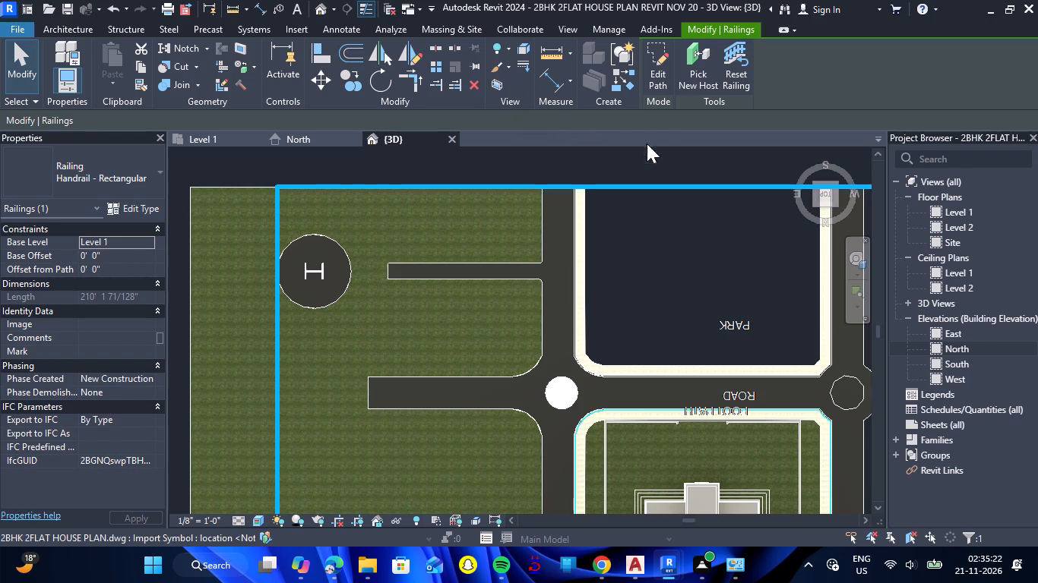
click(71, 28)
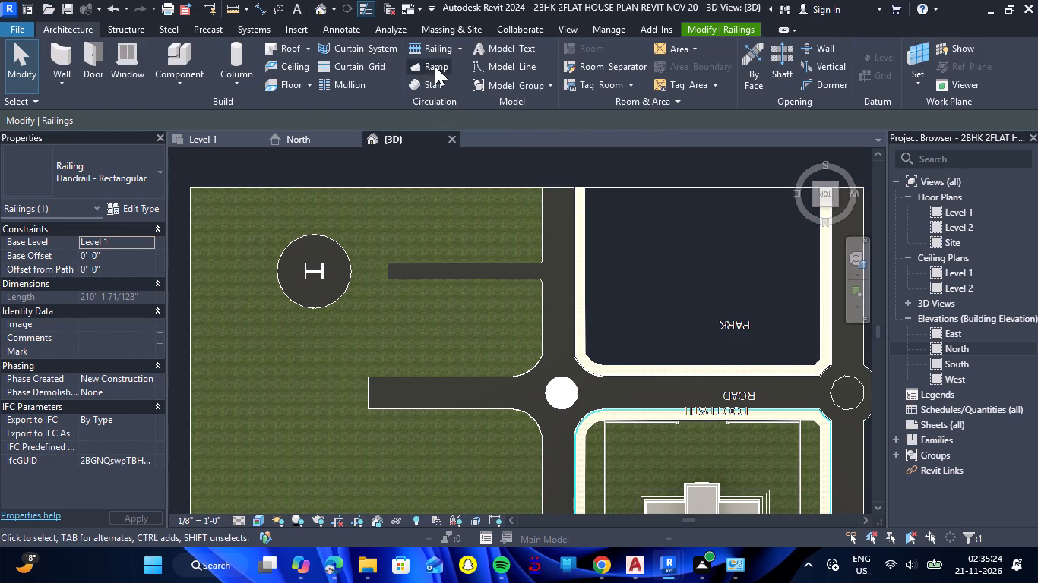
click(435, 54)
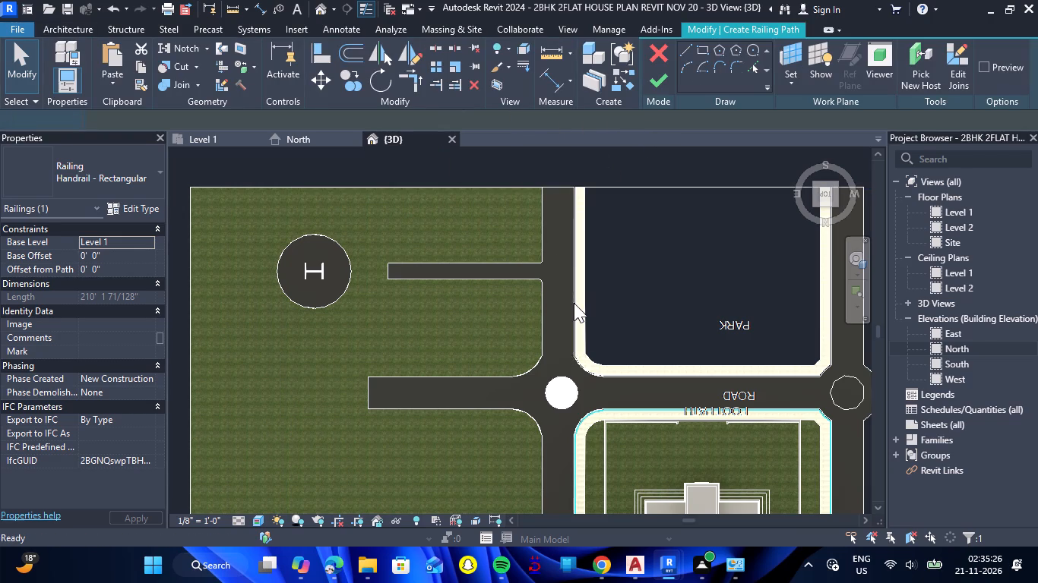
scroll(574, 302, up, 11)
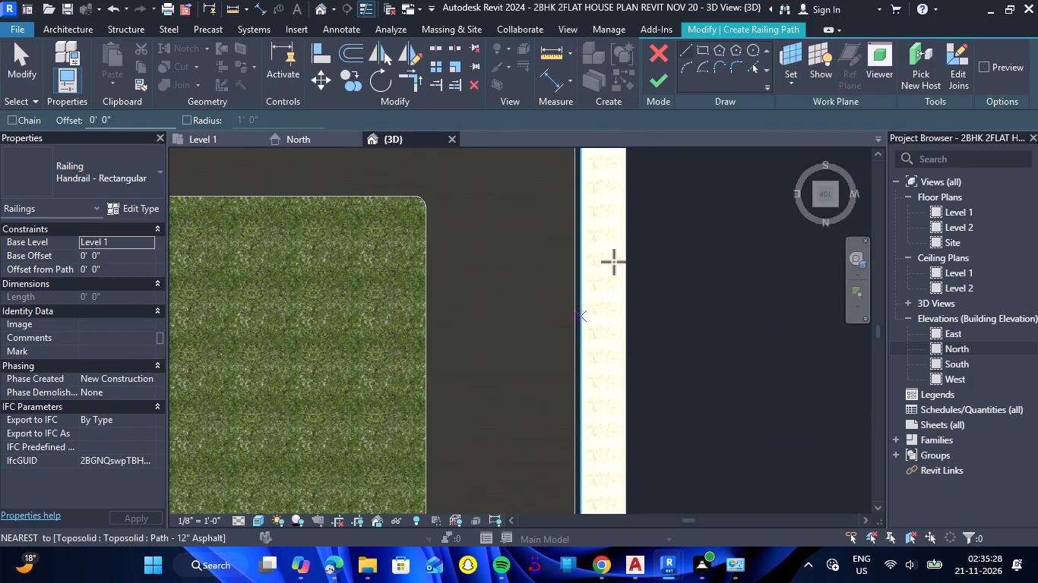
click(751, 72)
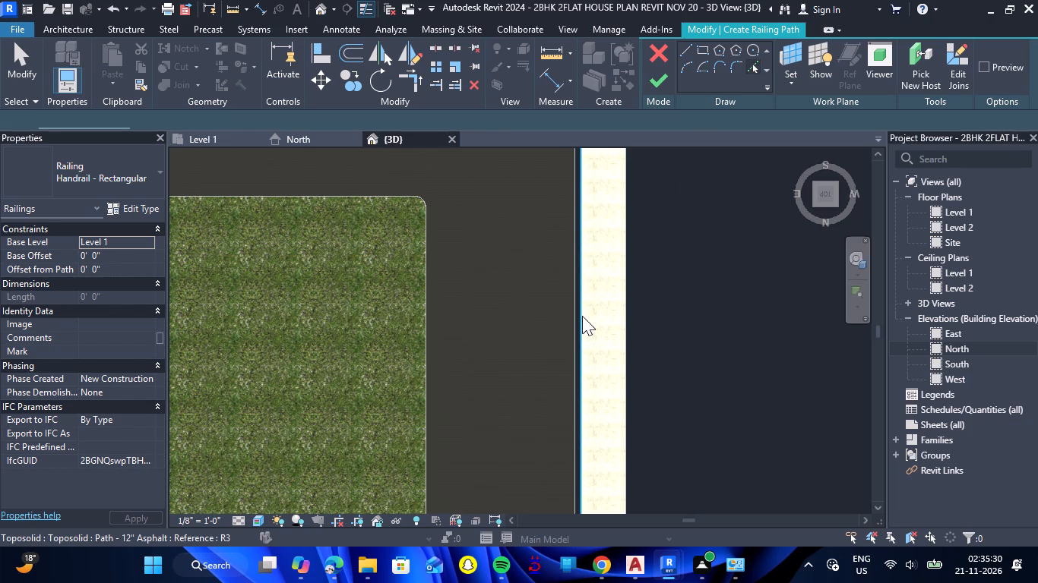
click(582, 316)
scroll(603, 254, down, 8)
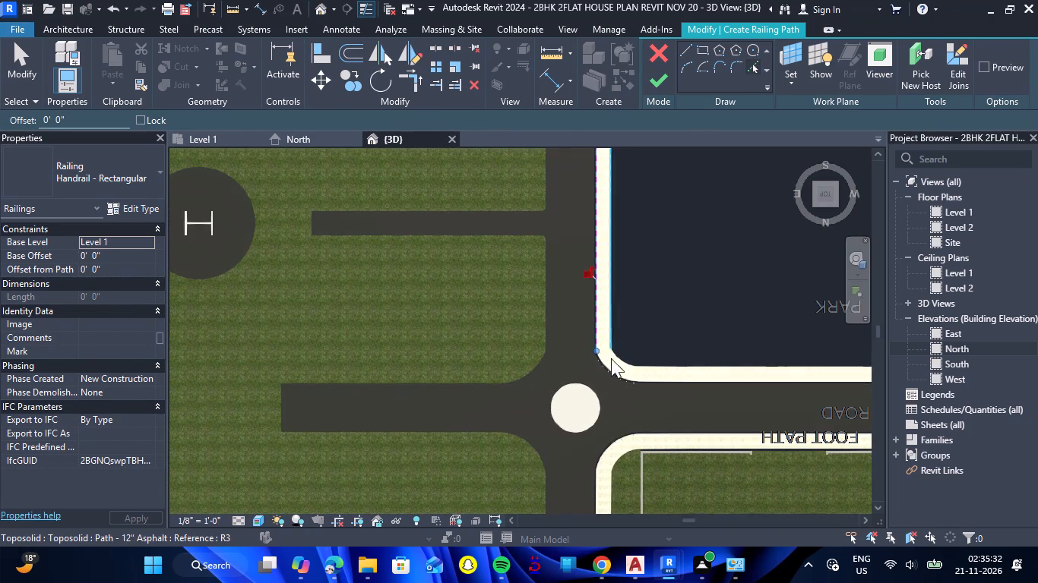
scroll(603, 367, up, 13)
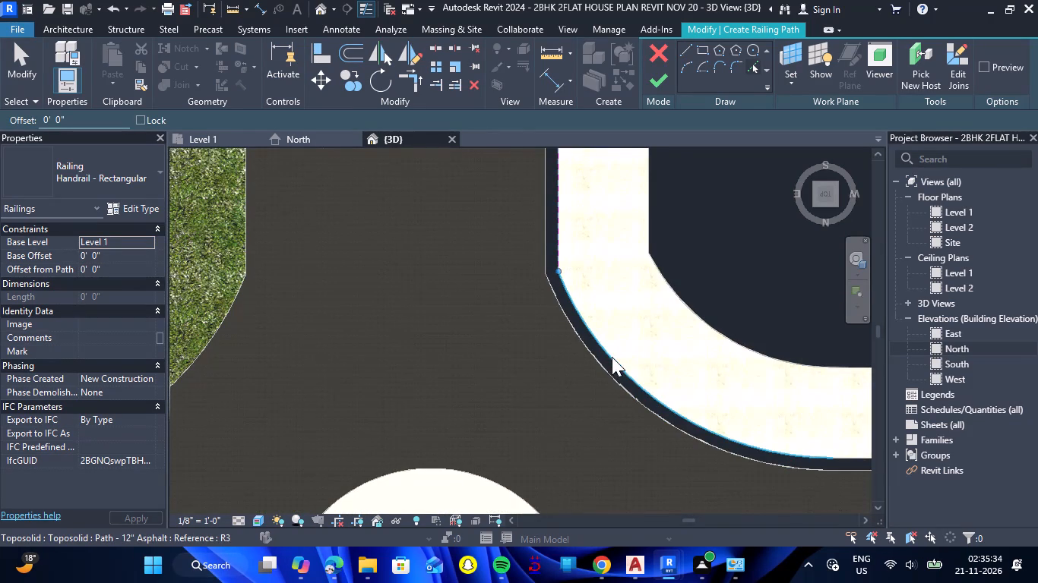
click(612, 356)
Add the PARK footpath's ROAD-side edge, angled corner and opposite straight outer edge to the path, and finish the railing.
scroll(467, 322, down, 8)
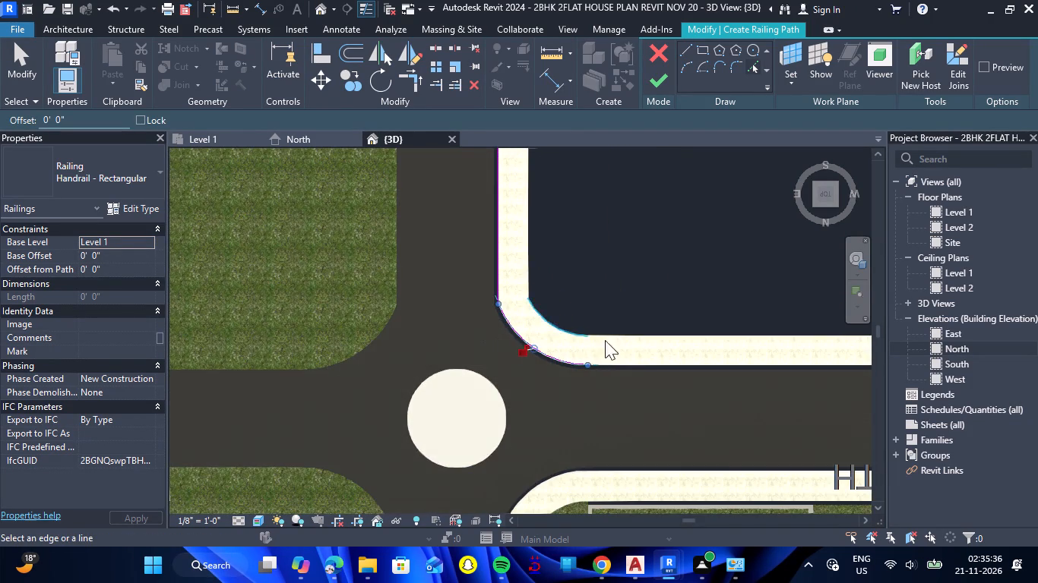
scroll(641, 355, up, 6)
click(611, 376)
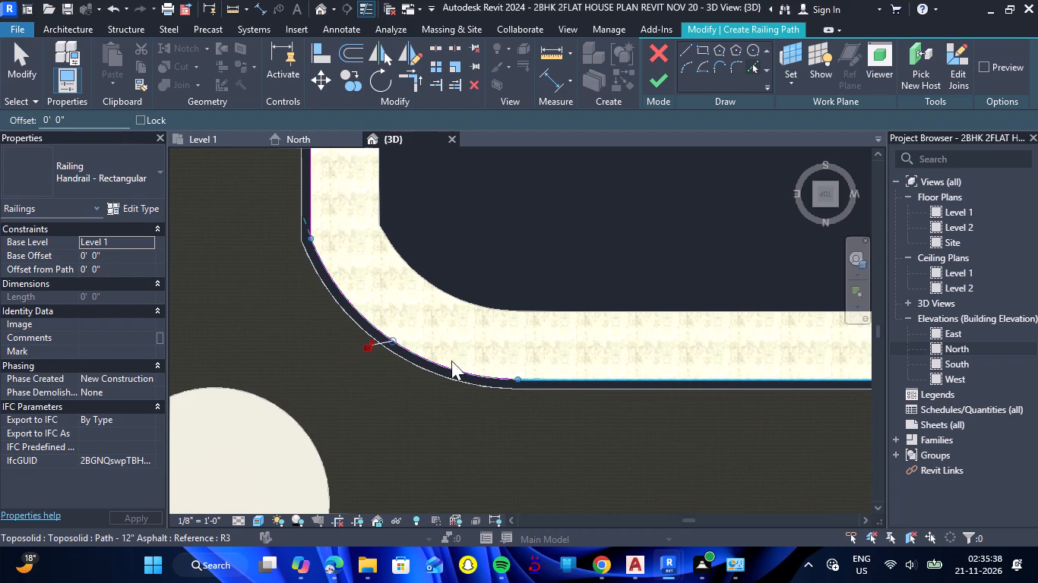
scroll(390, 339, down, 8)
scroll(608, 363, down, 4)
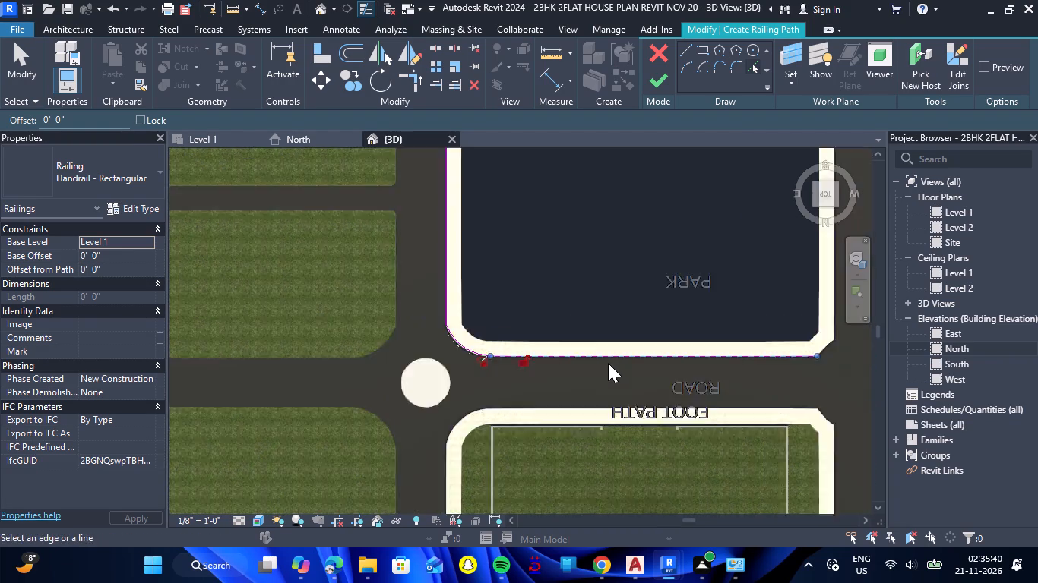
scroll(608, 363, down, 2)
scroll(764, 358, up, 8)
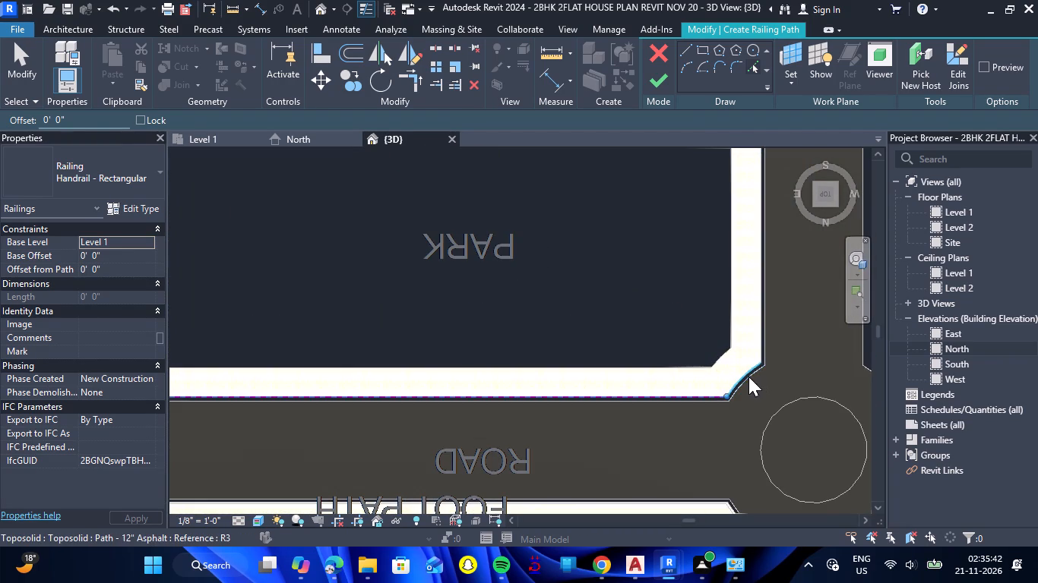
click(745, 375)
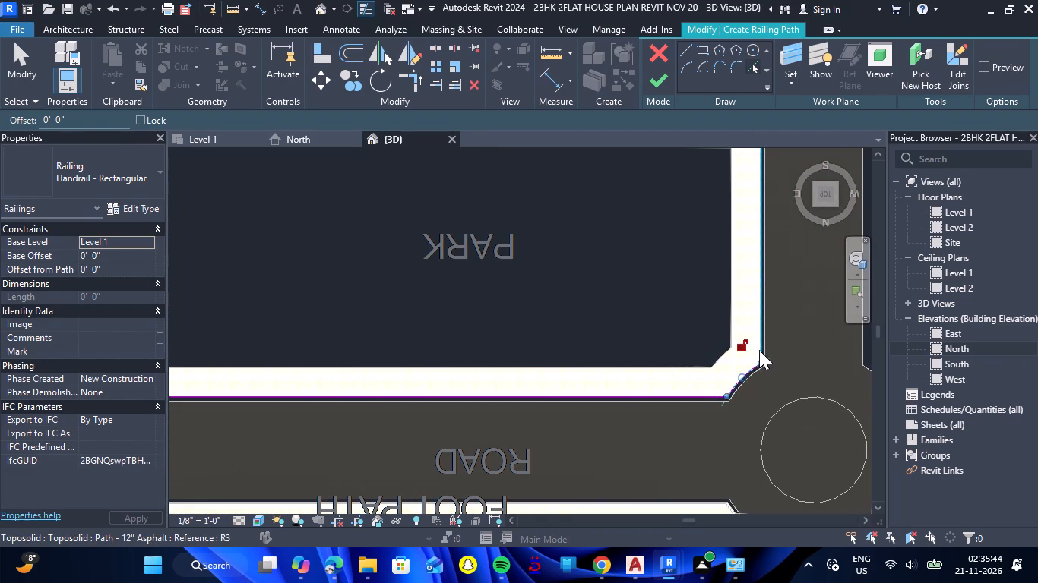
click(759, 350)
scroll(716, 382, down, 8)
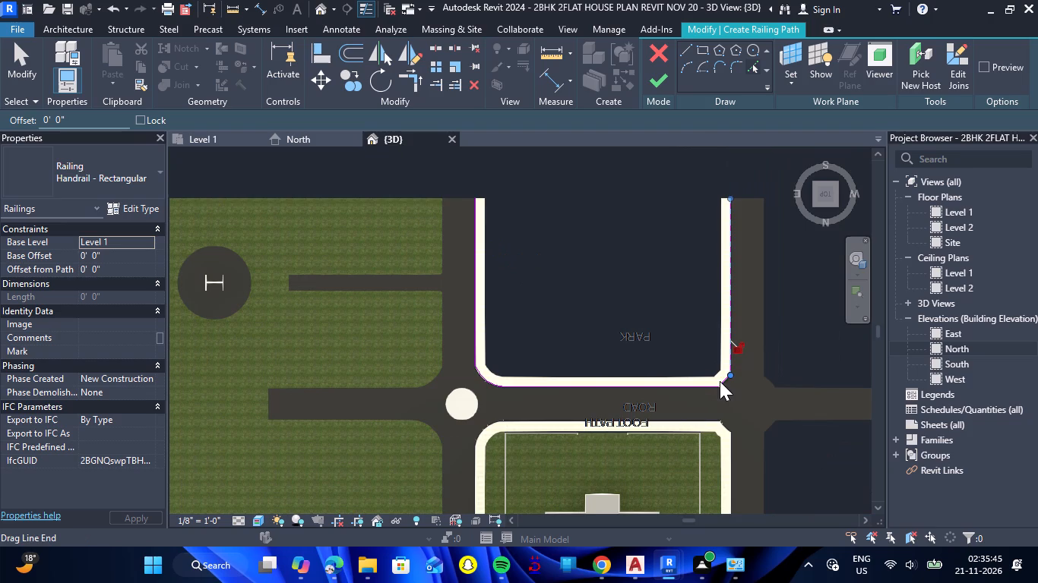
click(659, 78)
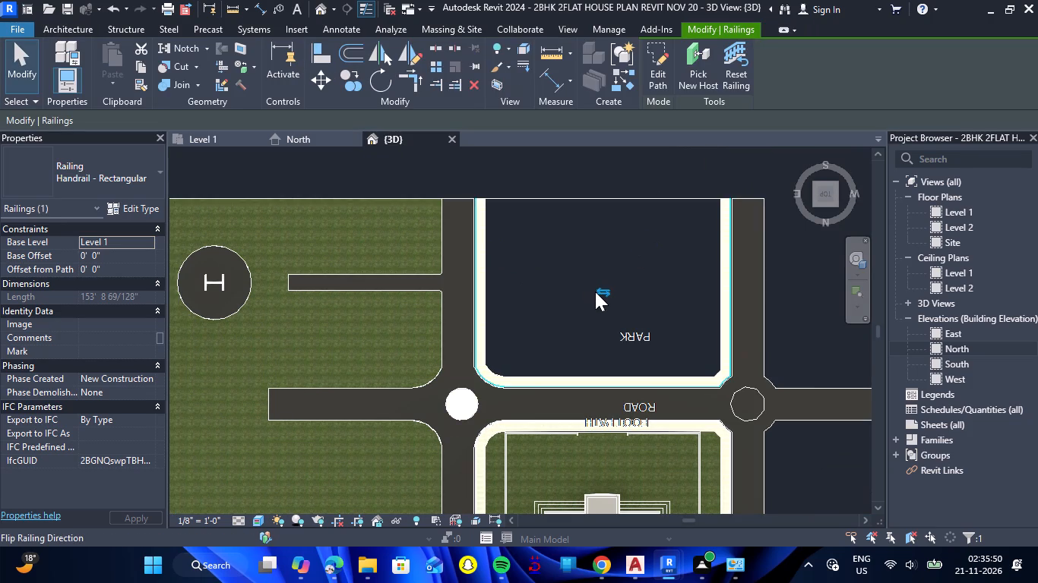
key(Escape)
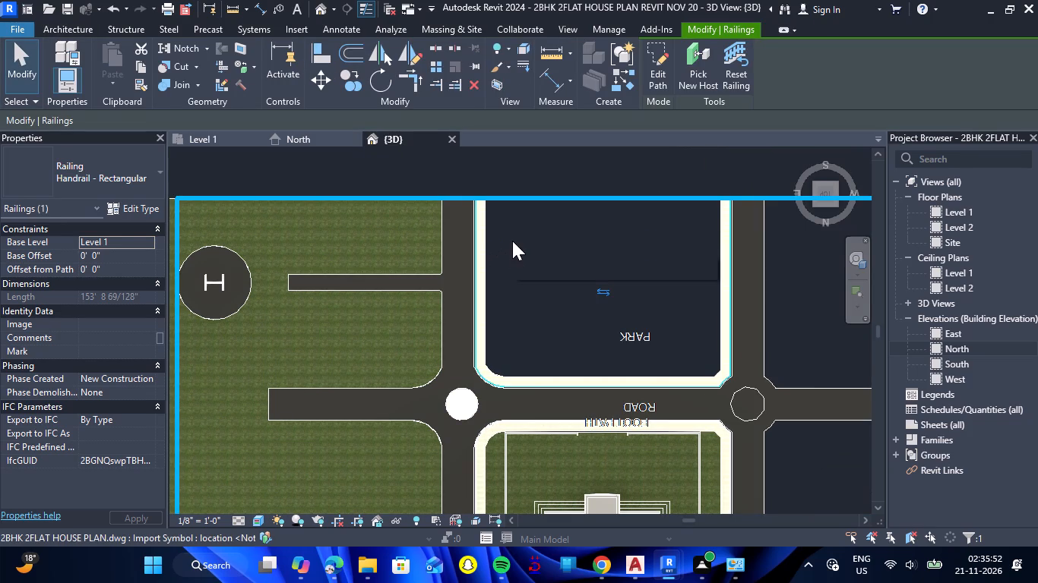
Examine the footpath railings around the house and PARK plots in 3D, including their corners and ends.
scroll(512, 241, down, 8)
shift+drag(546, 432, 546, 383)
shift+right_drag(546, 432, 546, 383)
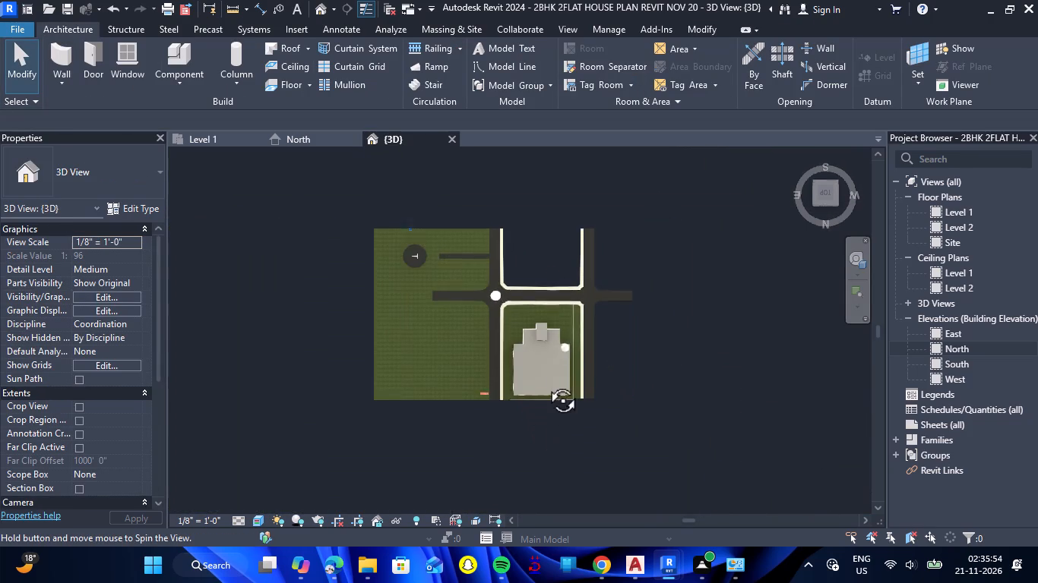
shift+drag(546, 383, 568, 187)
shift+right_drag(546, 383, 568, 187)
scroll(491, 321, up, 8)
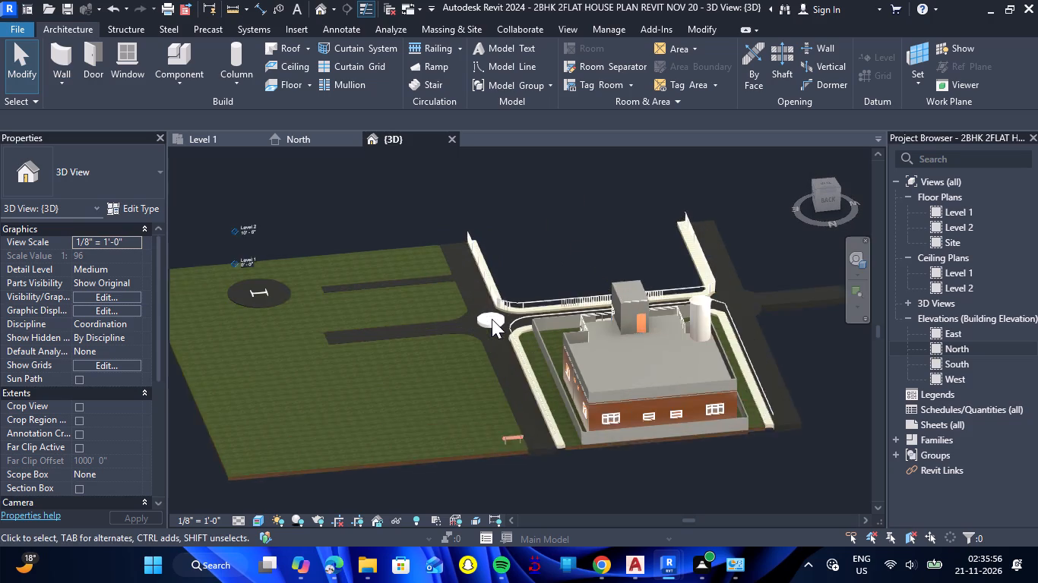
scroll(502, 314, up, 5)
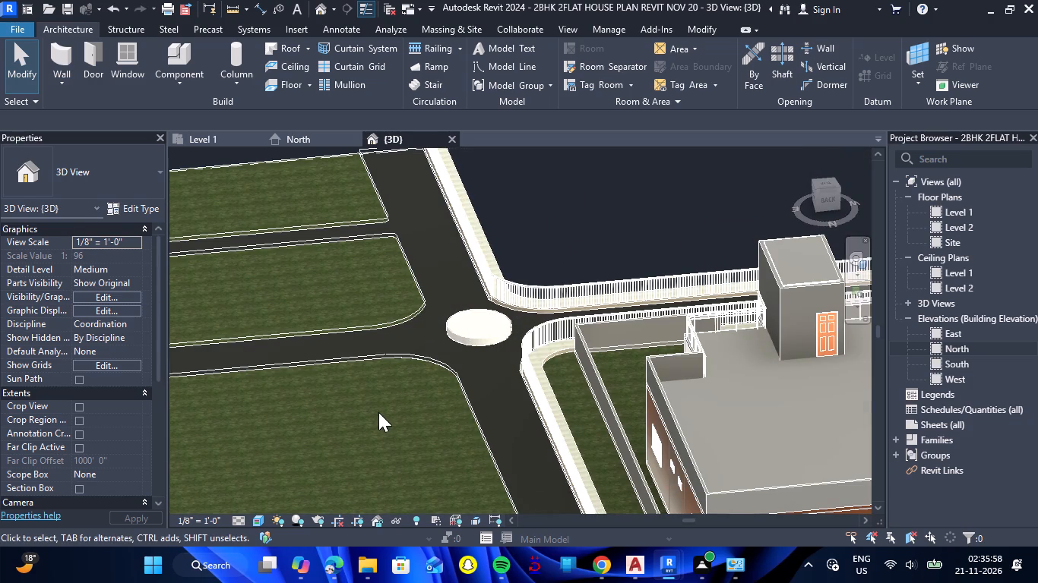
drag(378, 412, 433, 414)
right_drag(378, 412, 433, 414)
scroll(419, 403, down, 8)
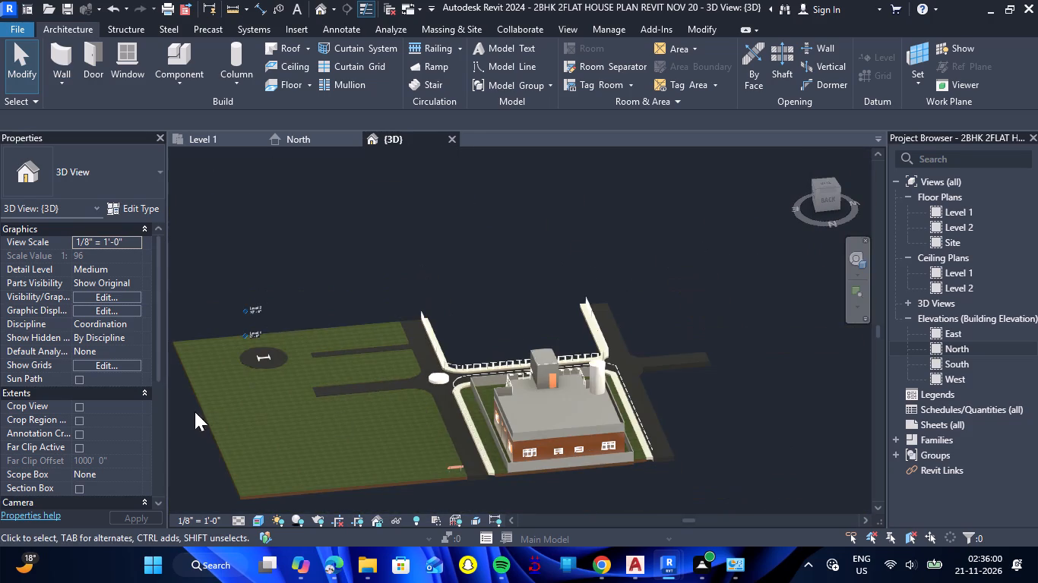
drag(760, 418, 703, 442)
right_drag(760, 418, 703, 441)
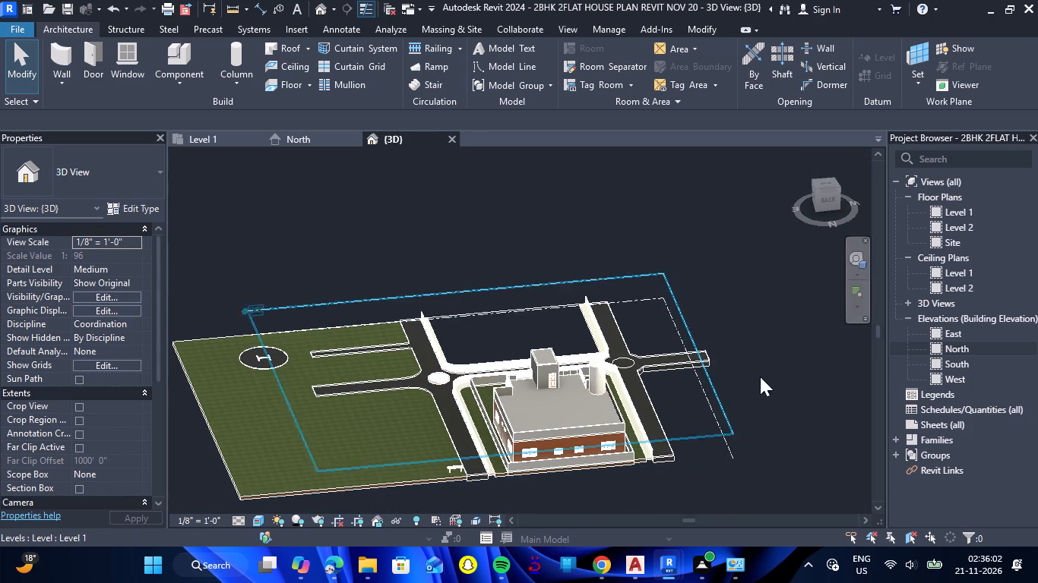
shift+right_drag(770, 361, 498, 366)
shift+drag(770, 361, 498, 366)
scroll(483, 458, up, 6)
scroll(483, 358, down, 2)
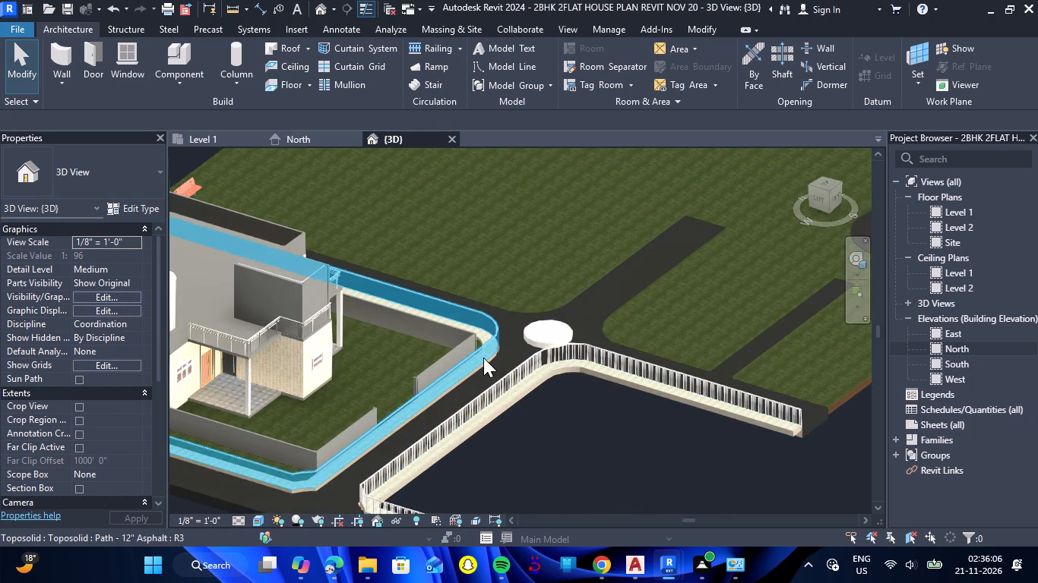
scroll(483, 358, down, 4)
scroll(466, 436, up, 7)
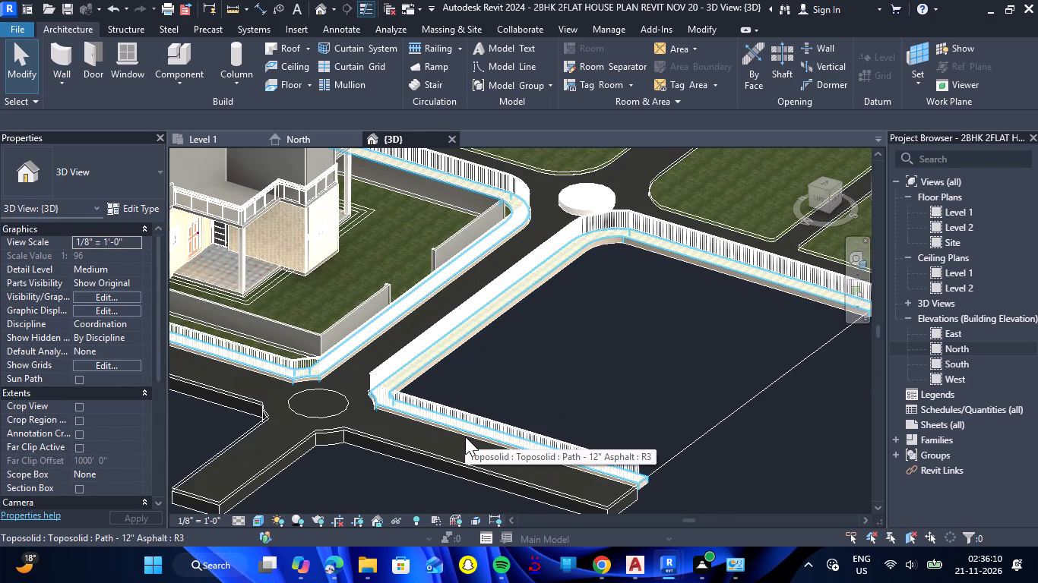
scroll(435, 375, up, 1)
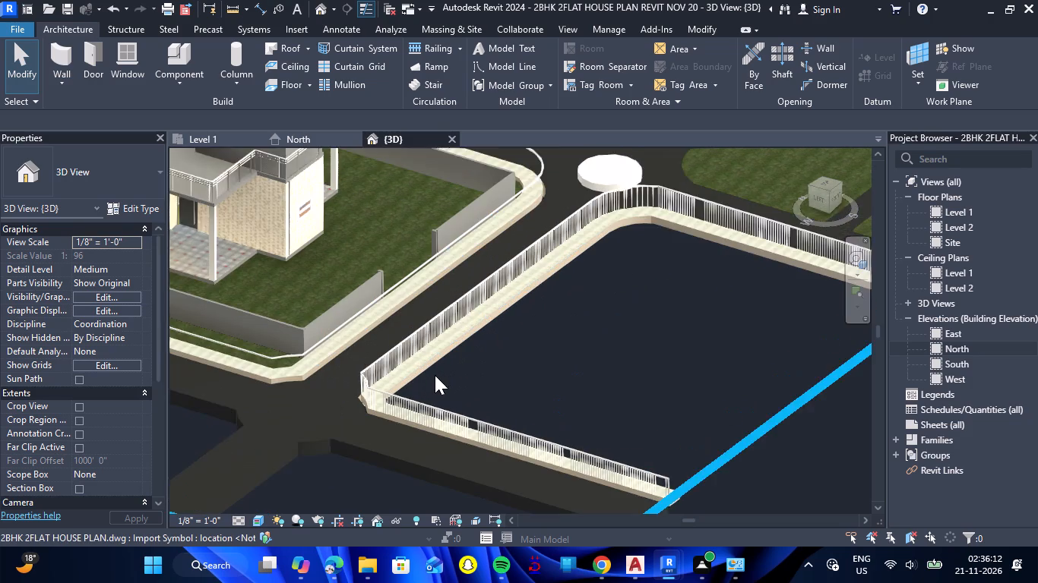
scroll(435, 375, up, 1)
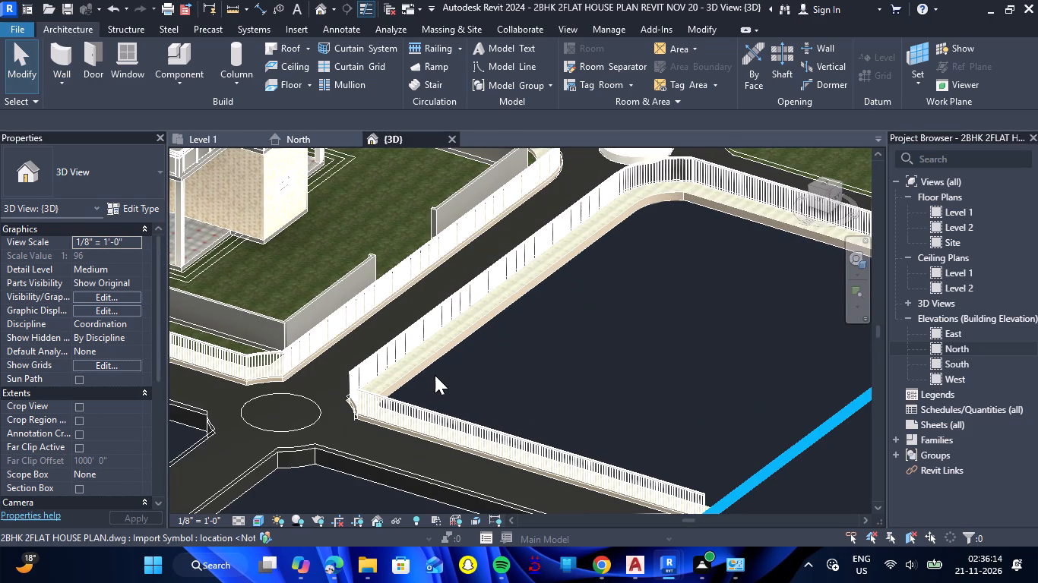
Examine the type parameters of the PARK footpath railing, Handrail - Rectangular, including its non-continuous rail structure.
scroll(371, 361, up, 5)
click(370, 361)
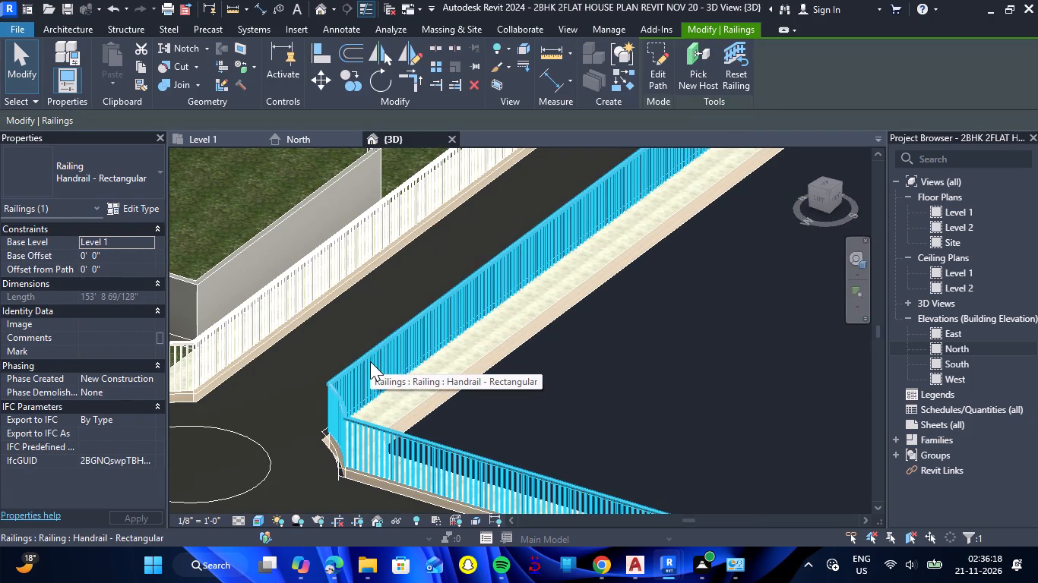
click(134, 212)
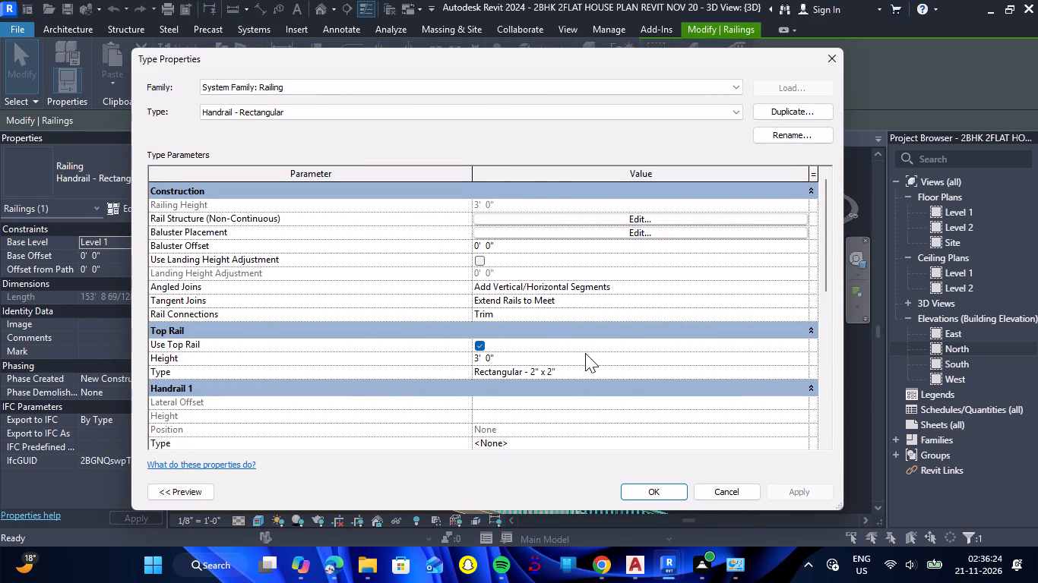
scroll(591, 332, down, 4)
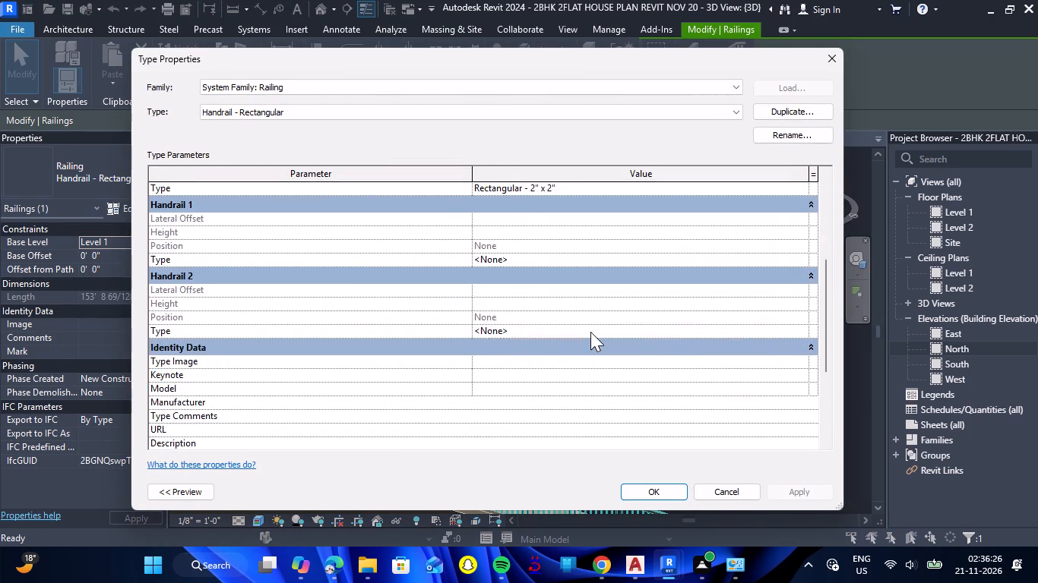
scroll(590, 332, down, 8)
scroll(590, 332, up, 9)
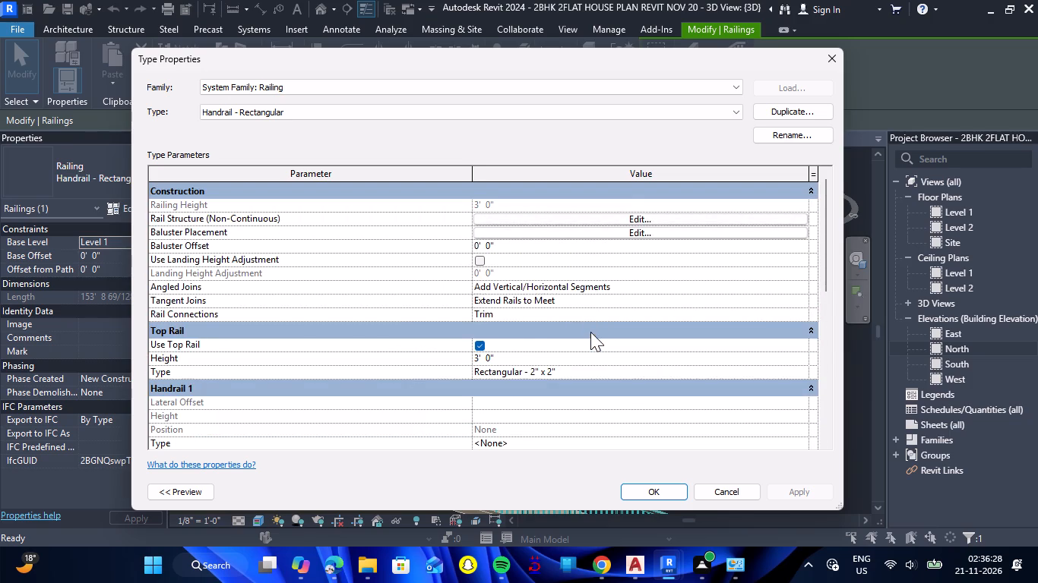
scroll(590, 332, up, 9)
click(635, 217)
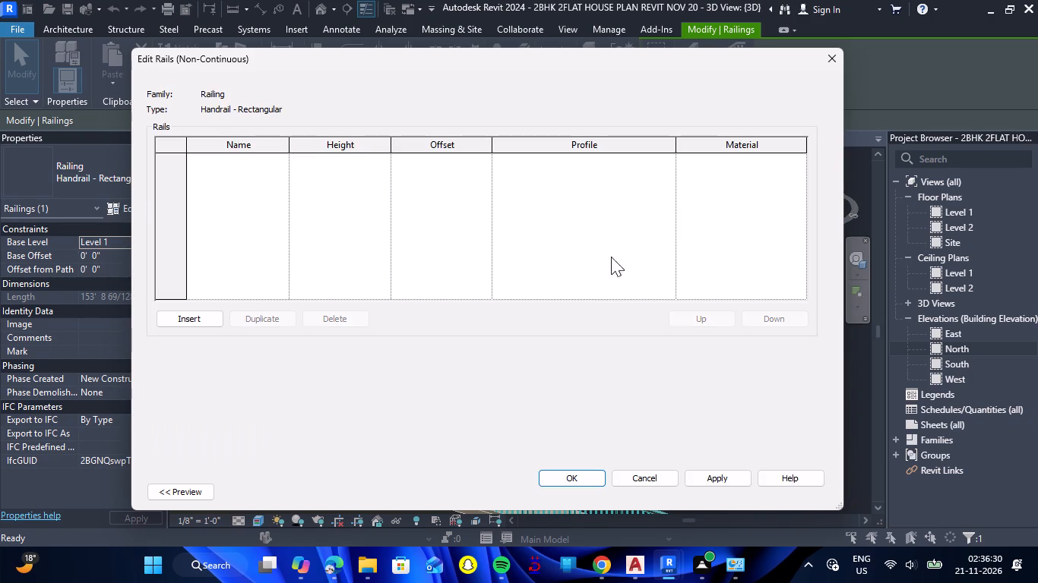
click(646, 471)
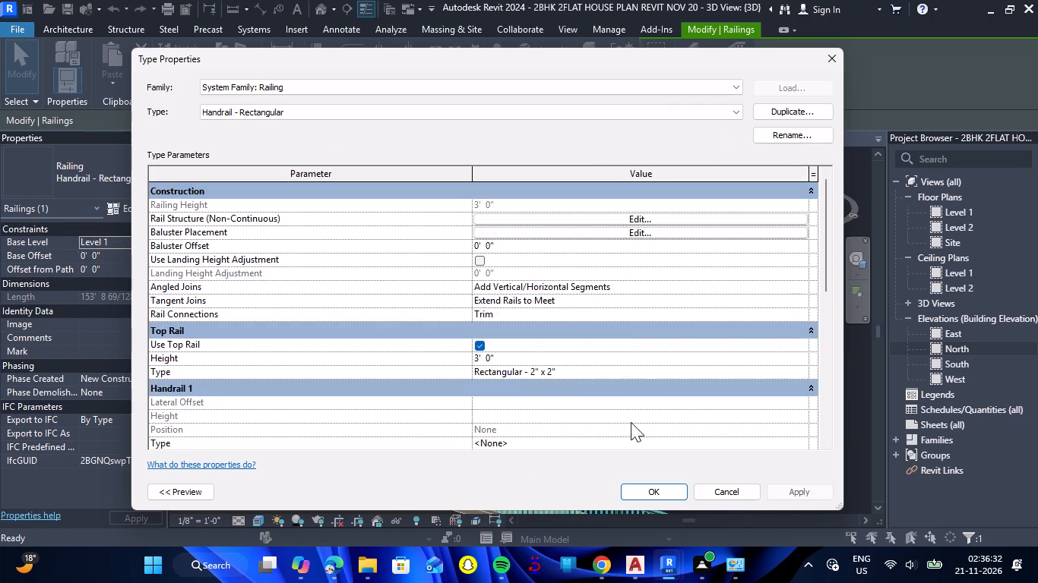
In the railing type's baluster placement, set the Start Post space to 0' 3" and accept the type change.
click(630, 232)
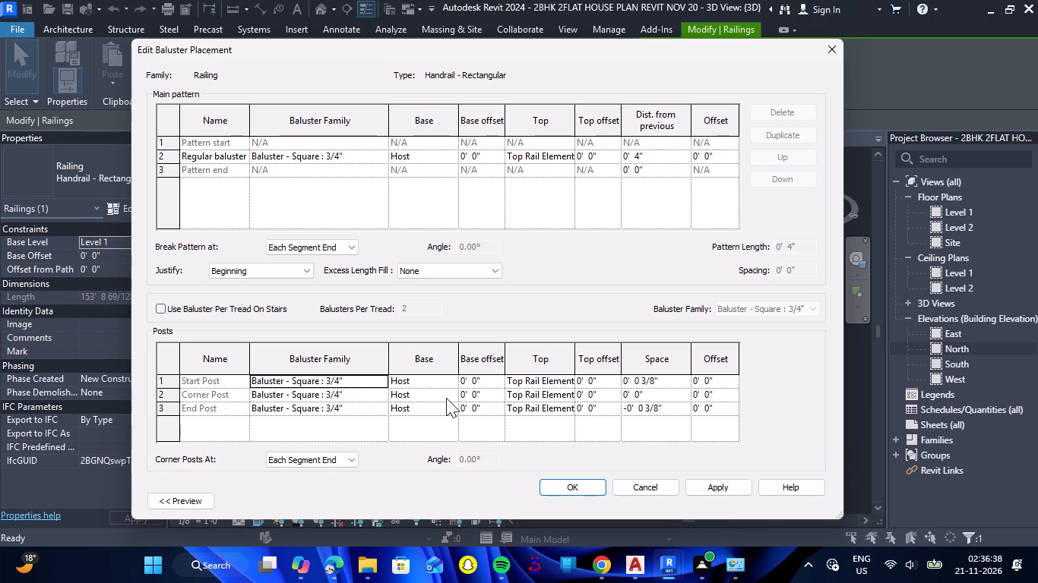
scroll(667, 405, up, 1)
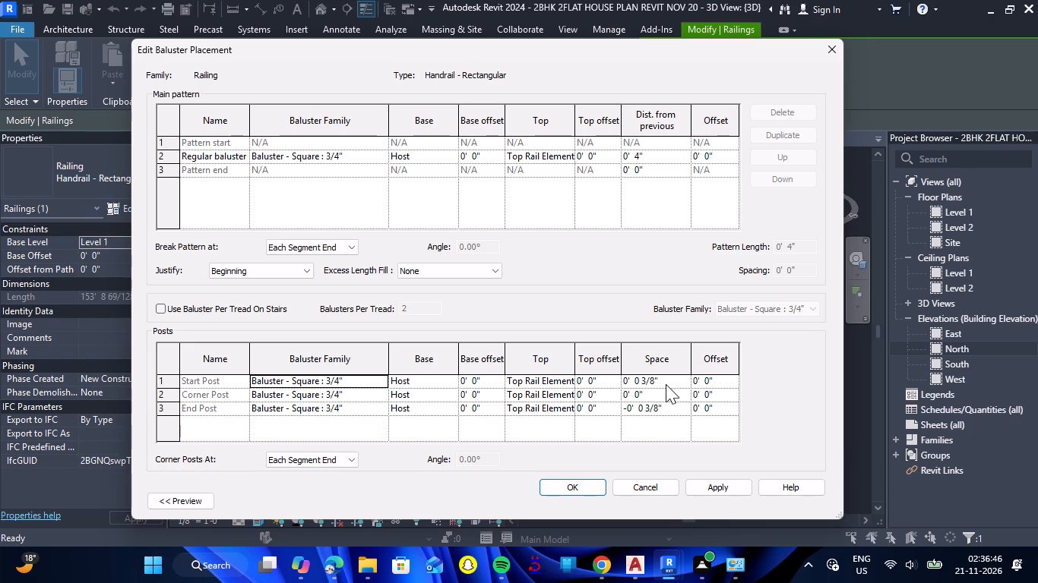
click(666, 384)
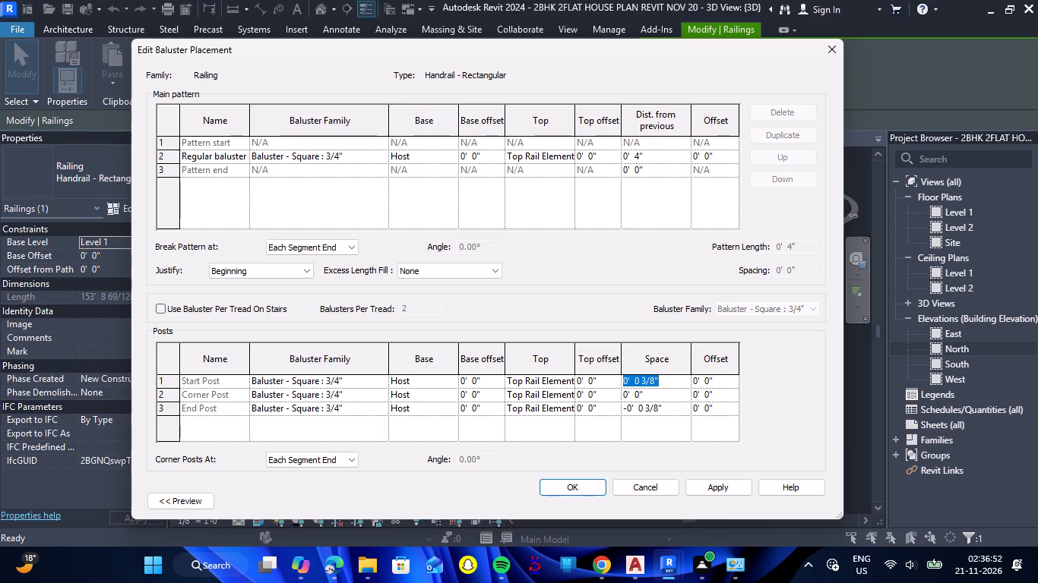
key(3)
key(shift+quotedbl)
key(Return)
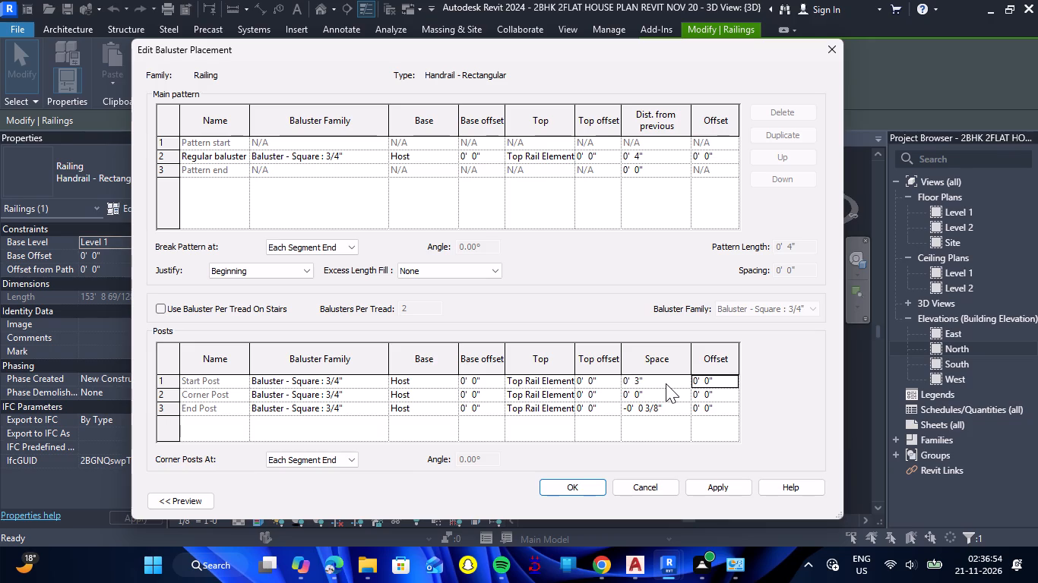
click(580, 487)
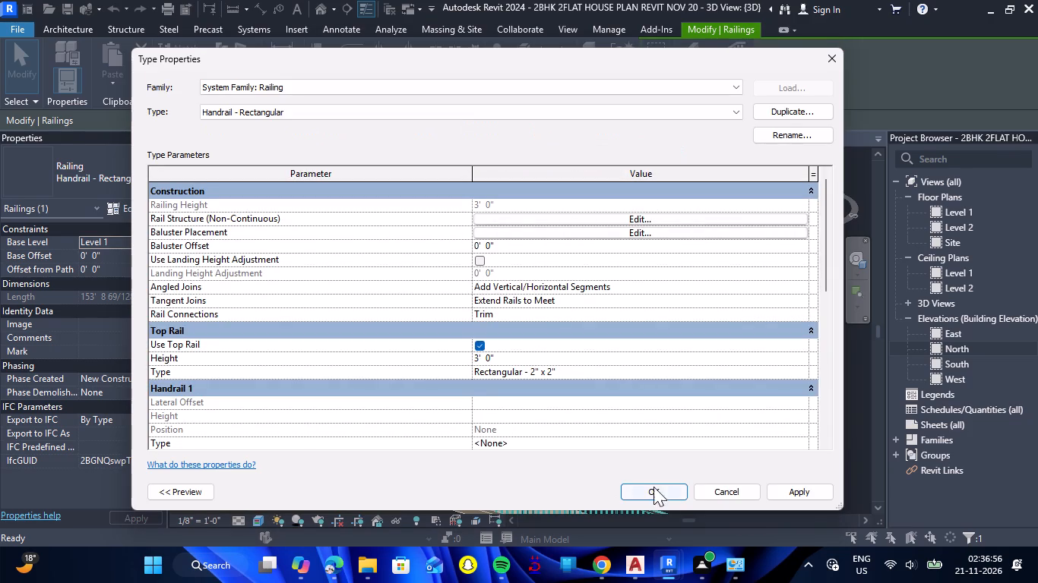
click(647, 489)
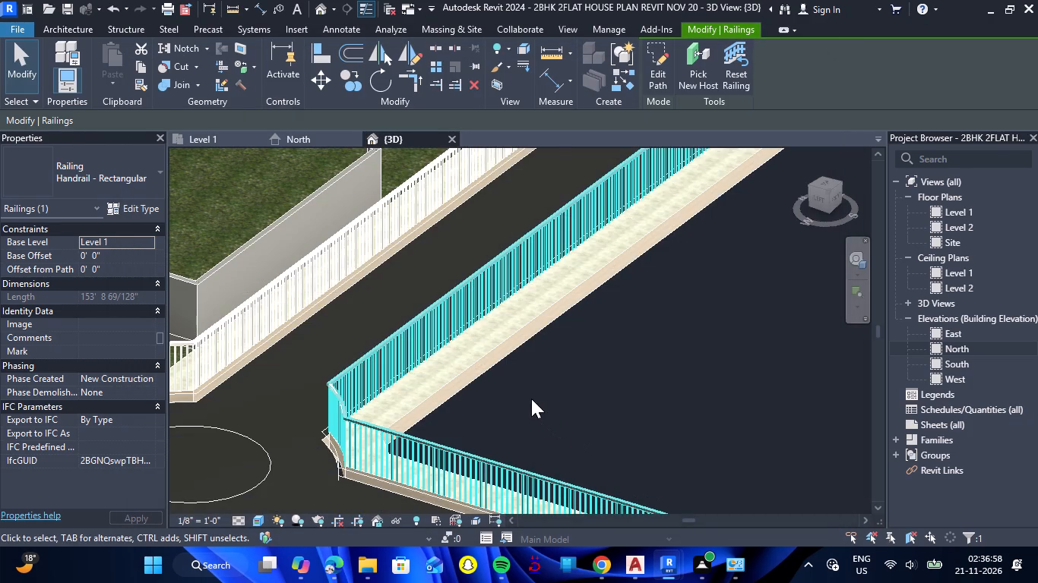
click(533, 397)
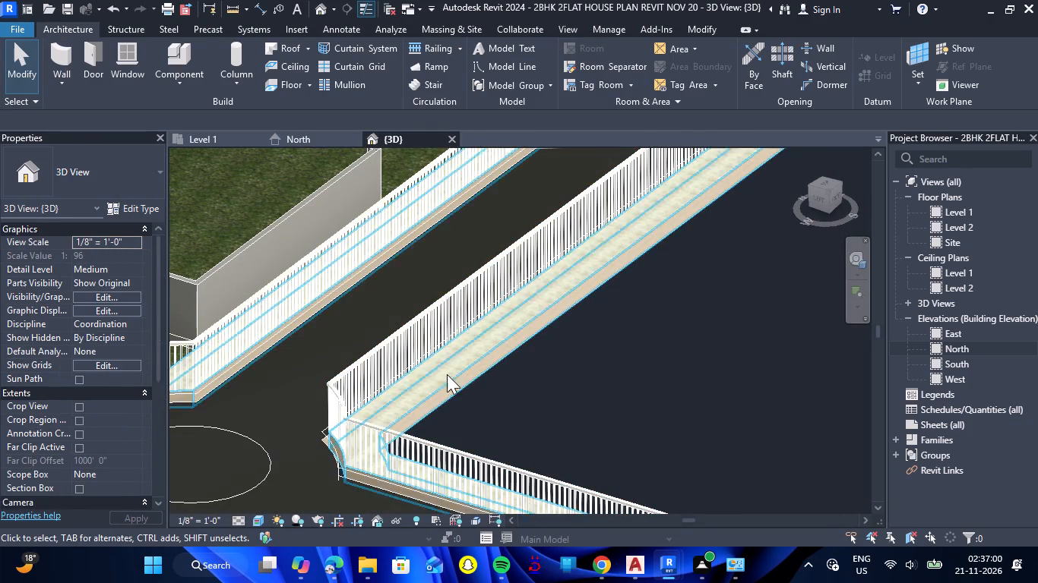
From the top view, start a Grassland - 16" toposolid boundary on the PARK footpath's inner edges: helipad-side edge, rounded corner and ROAD-side edge.
scroll(419, 358, up, 9)
scroll(507, 378, down, 8)
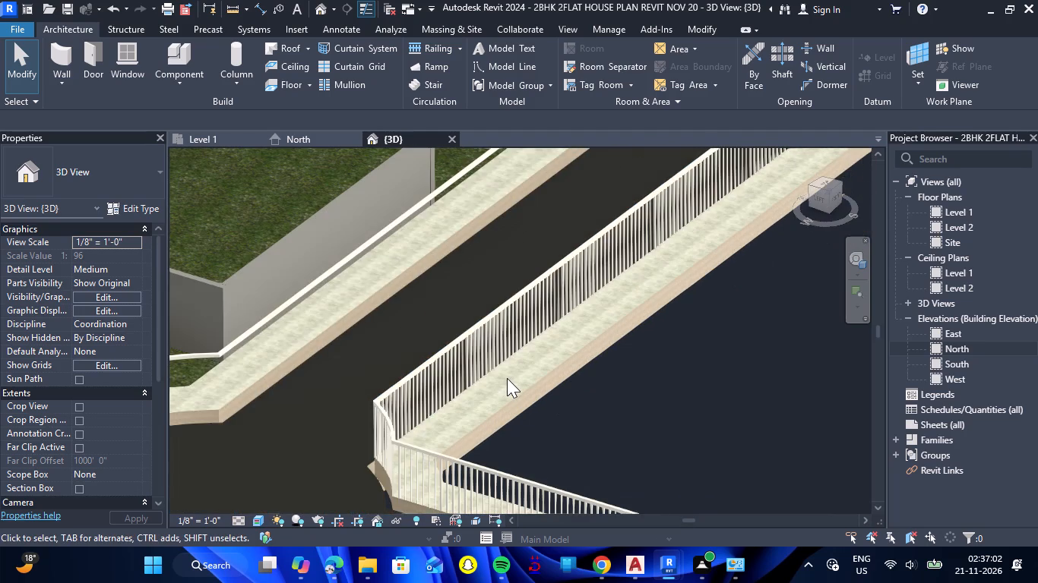
scroll(507, 378, down, 11)
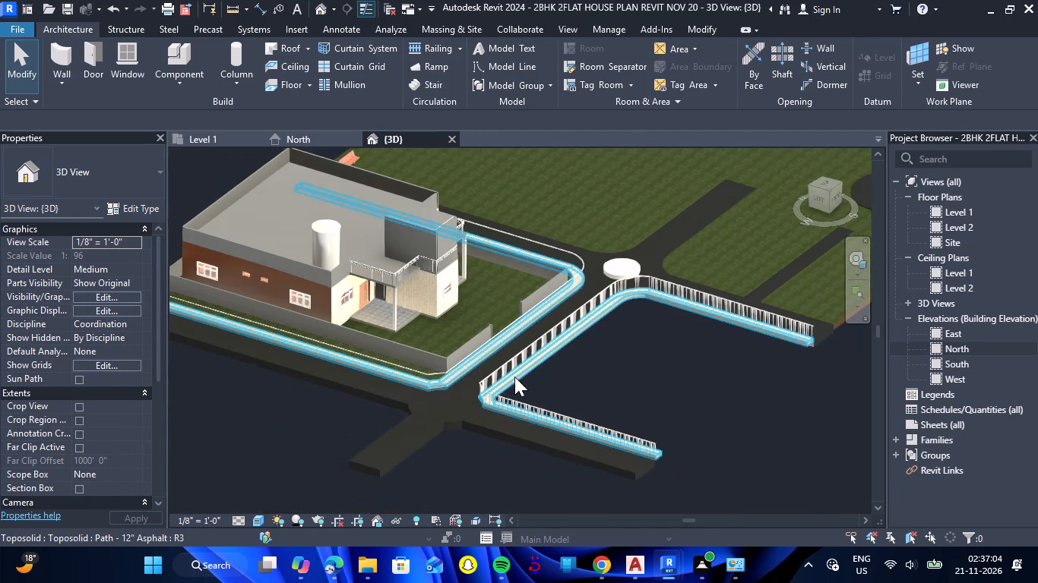
scroll(462, 443, down, 2)
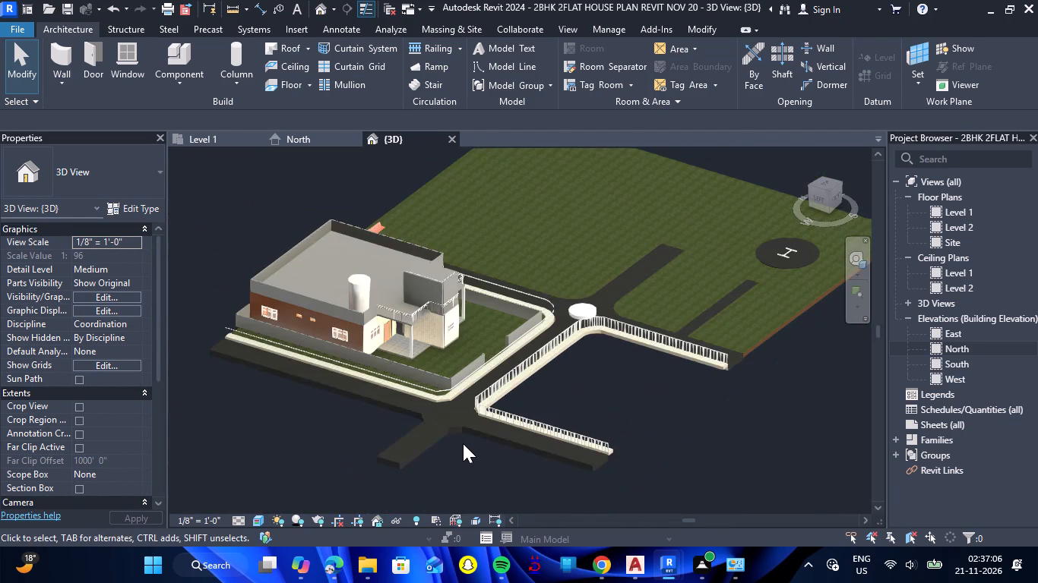
click(827, 187)
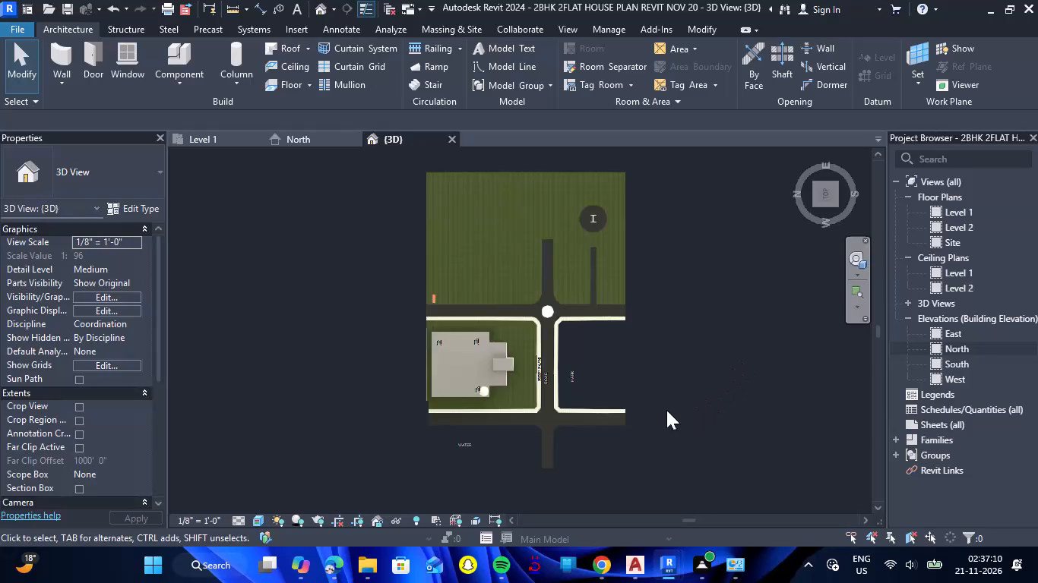
scroll(619, 411, up, 6)
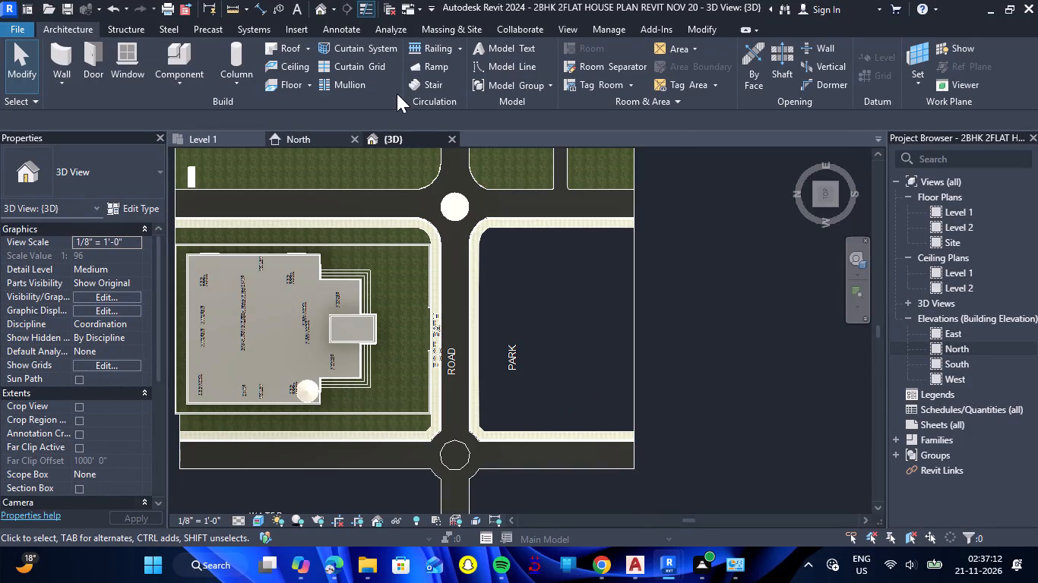
click(456, 30)
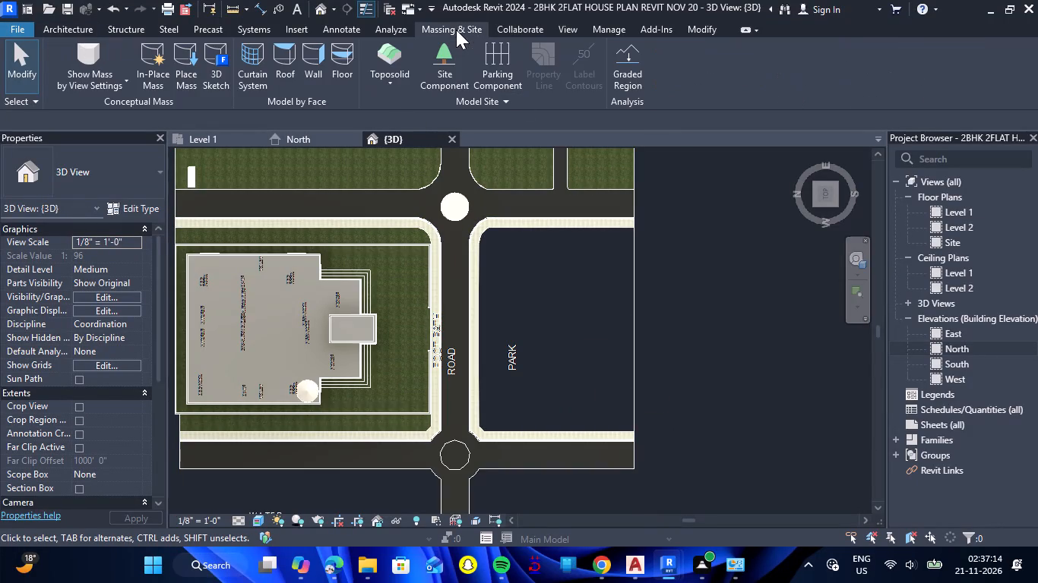
click(382, 53)
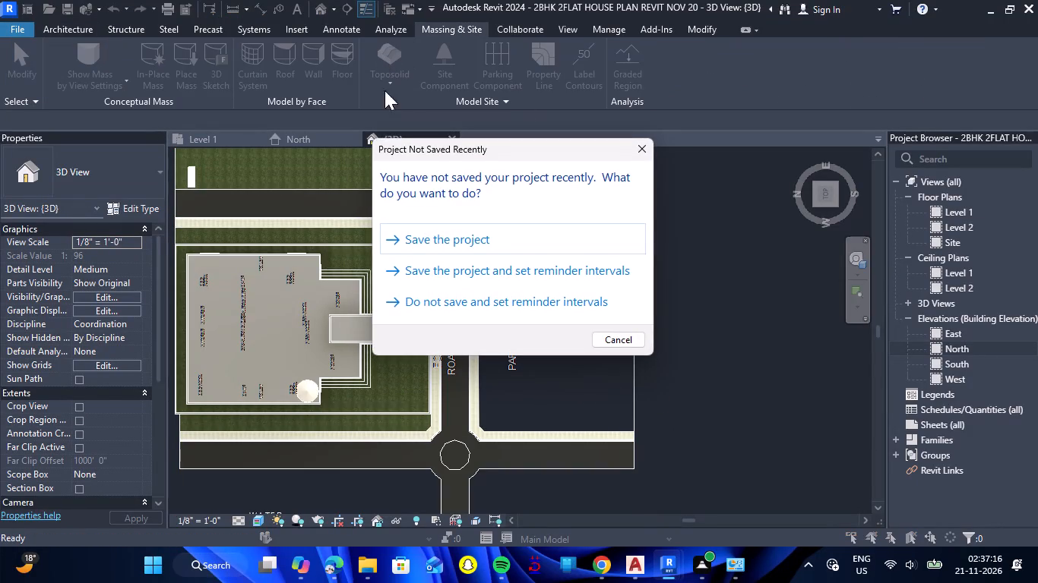
click(638, 152)
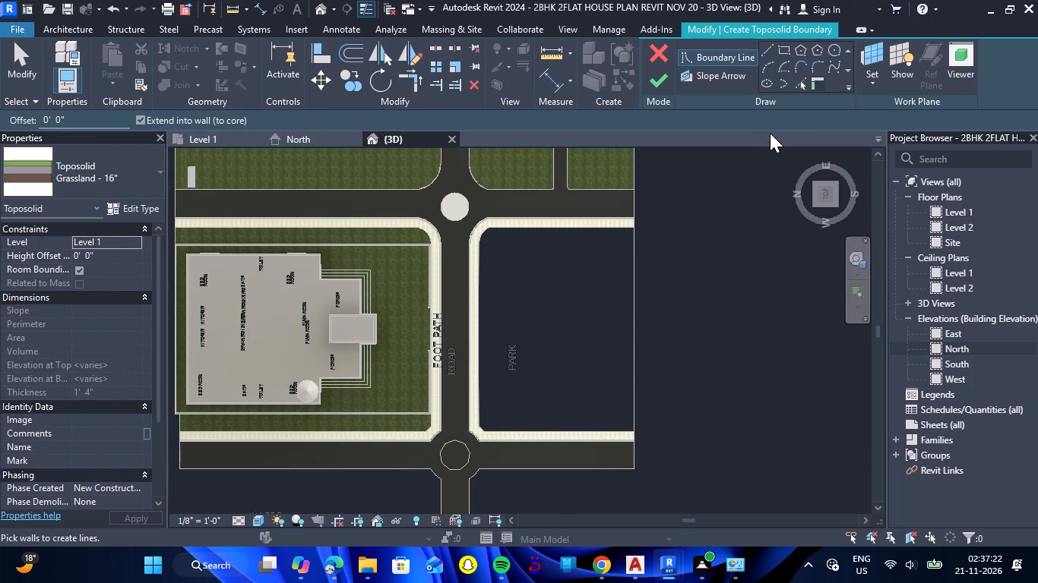
click(801, 89)
scroll(588, 239, up, 4)
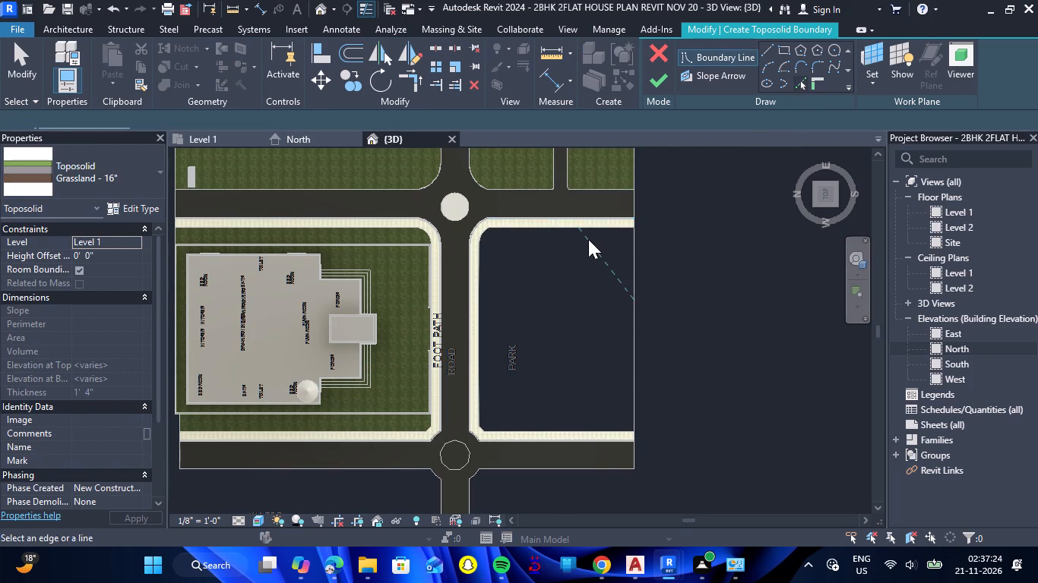
click(603, 219)
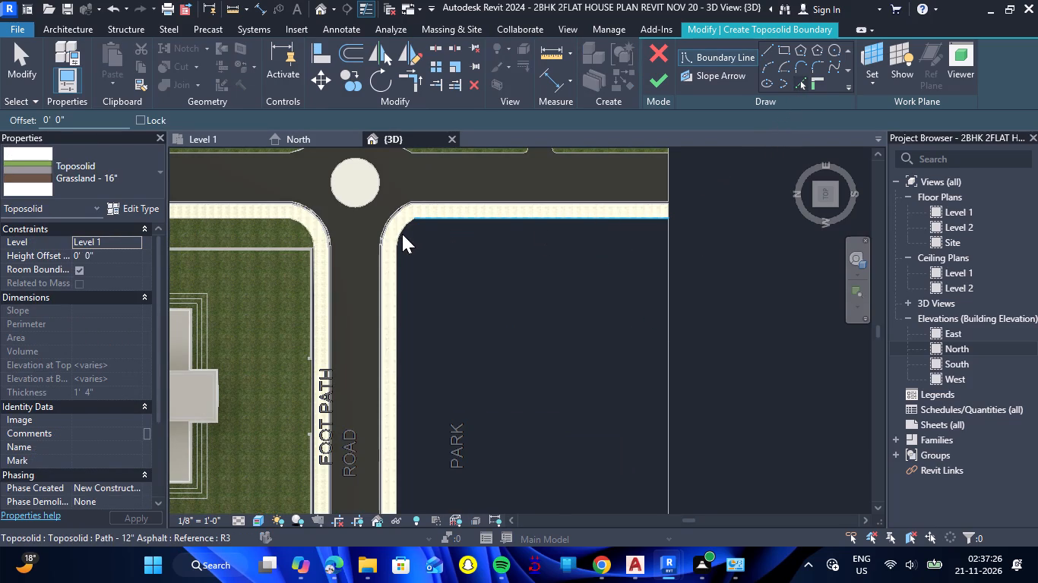
click(407, 232)
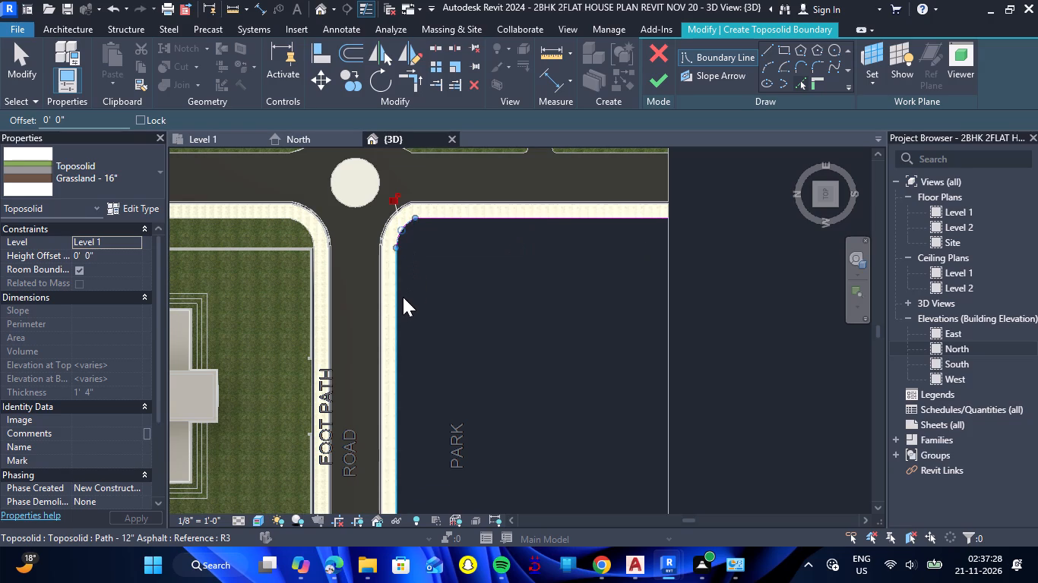
click(403, 297)
Close the boundary with the footpath's opposite straight inner edge, the PARK's outer plot line and the angled corner, and finish the toposolid.
scroll(445, 263, down, 5)
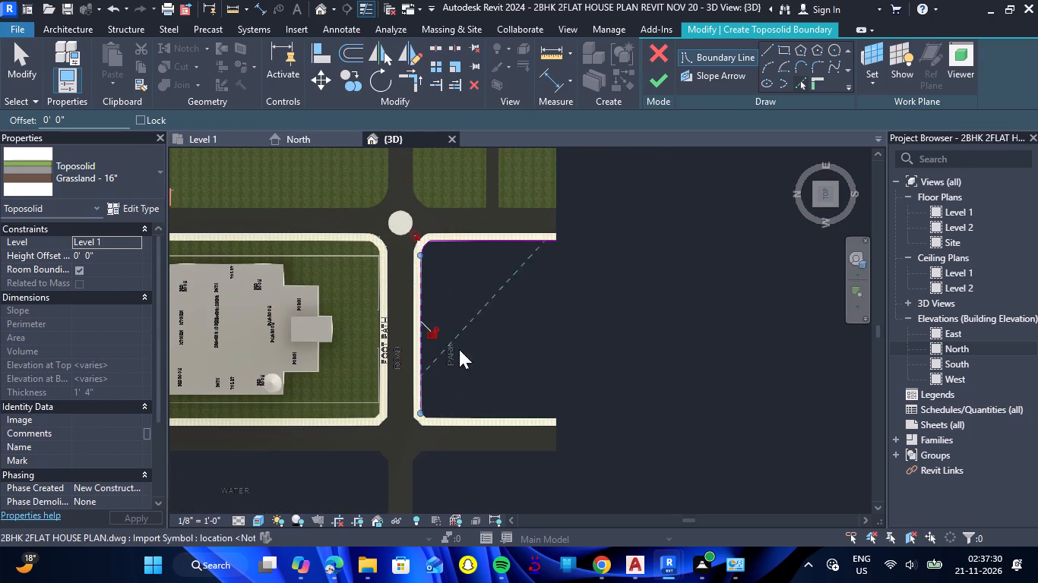
scroll(445, 399, up, 5)
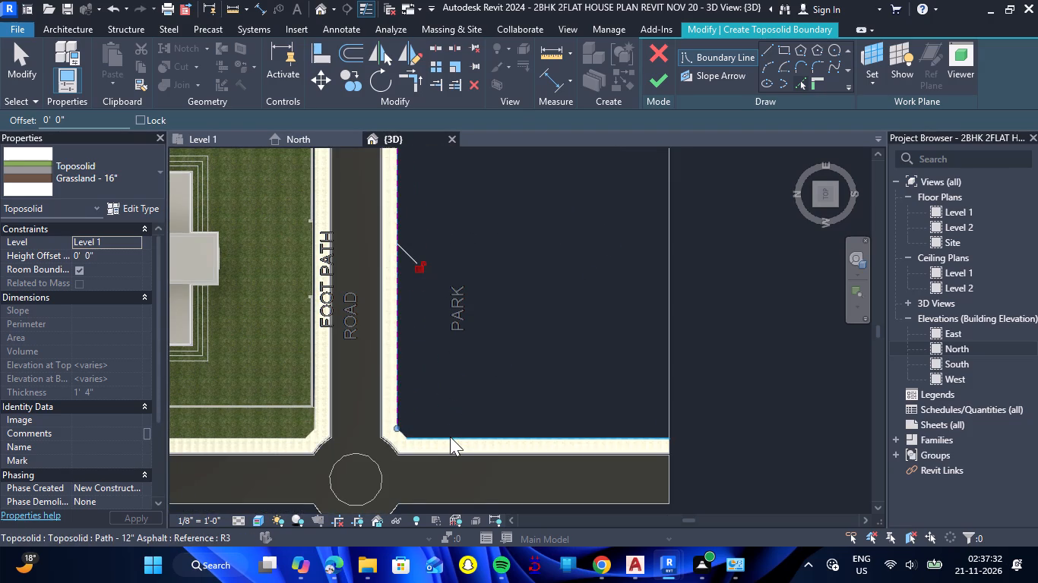
click(449, 436)
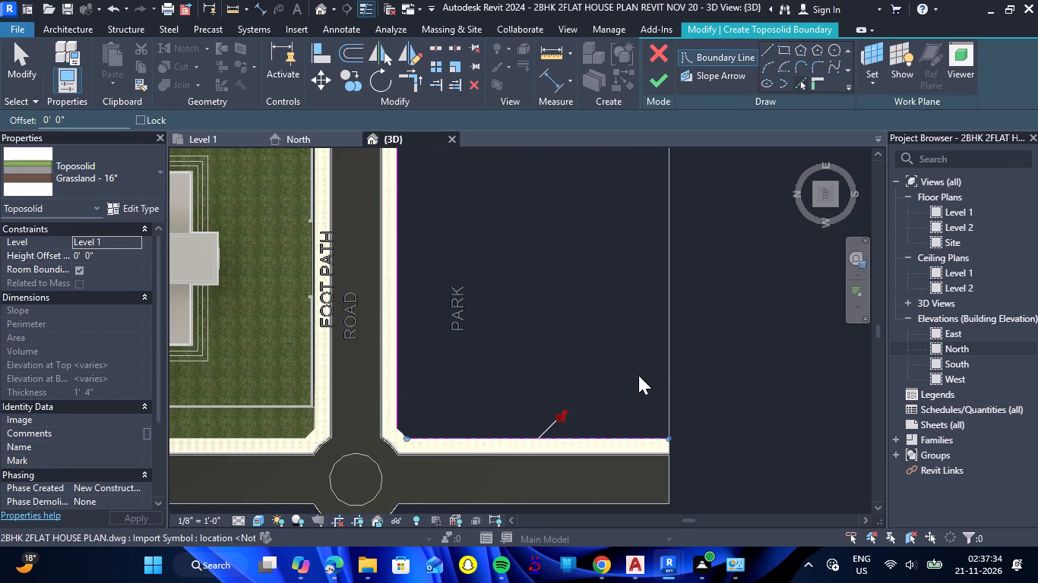
click(666, 360)
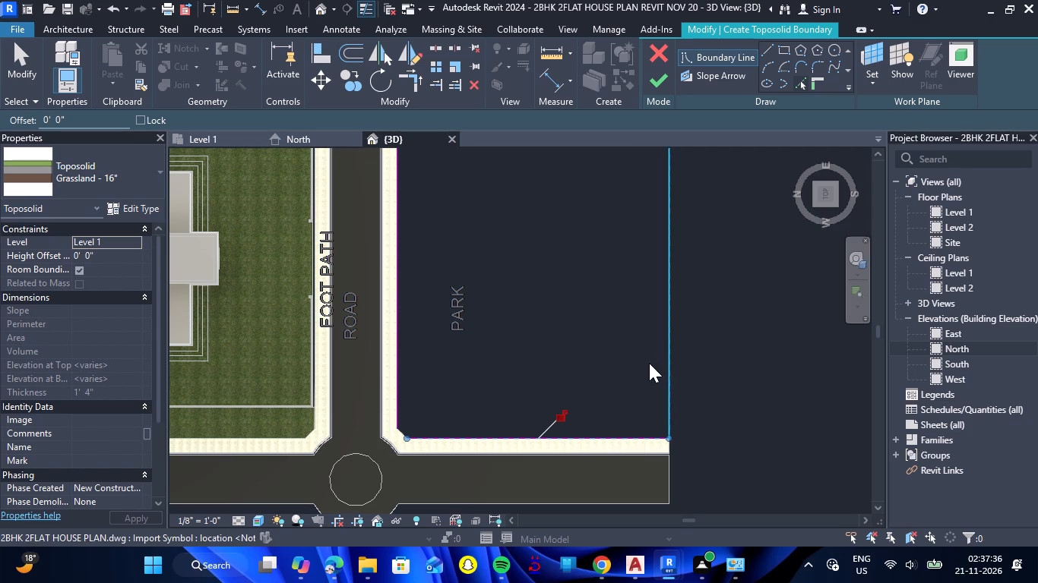
scroll(595, 399, down, 6)
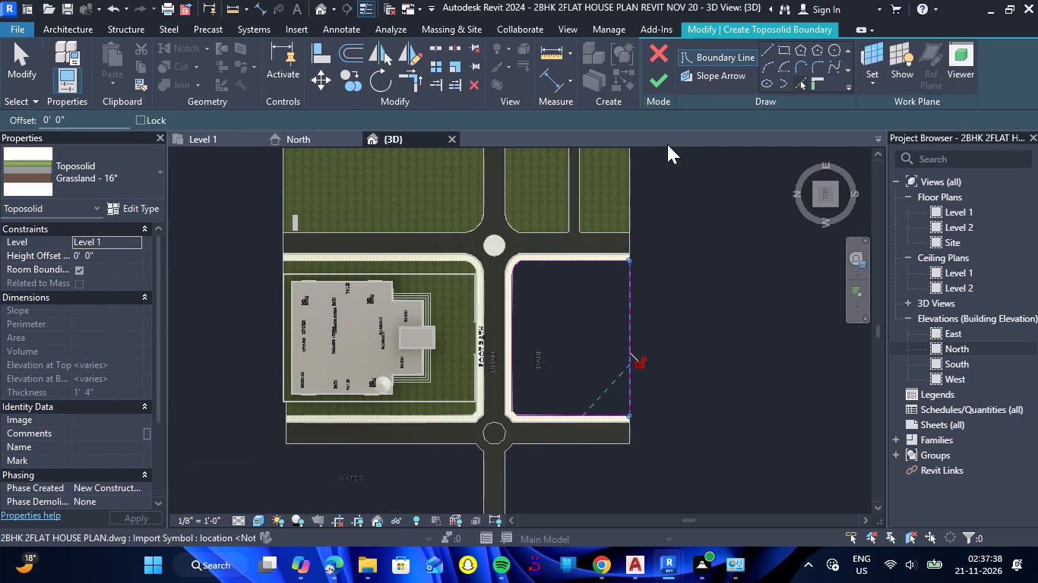
click(658, 86)
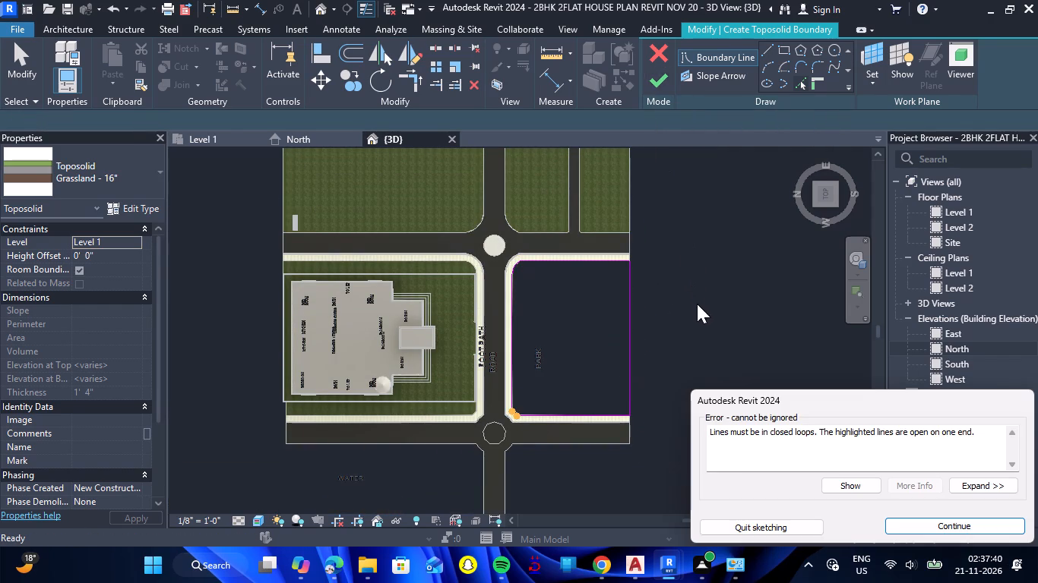
scroll(505, 414, up, 7)
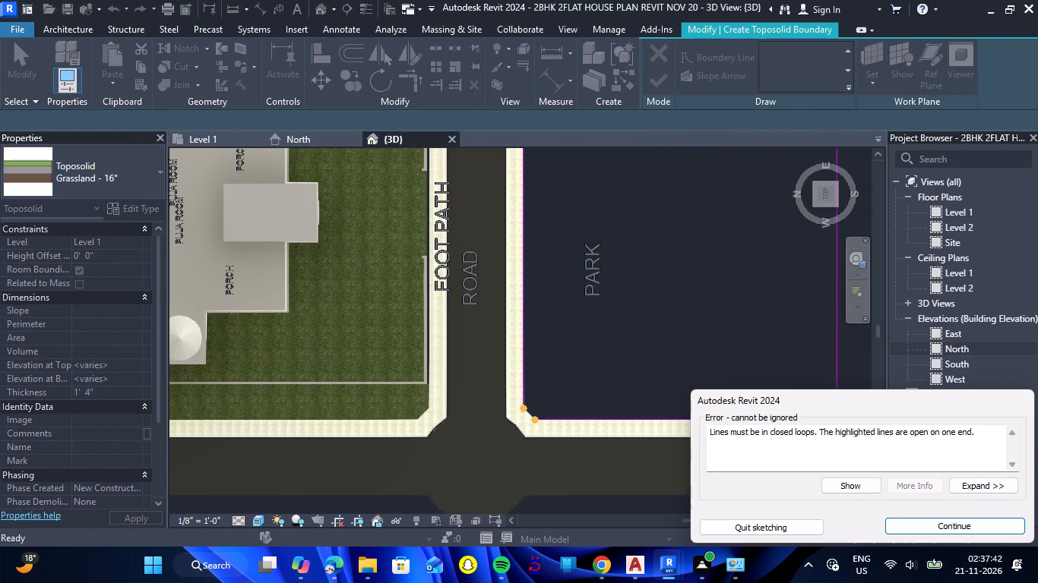
click(915, 528)
scroll(534, 421, up, 3)
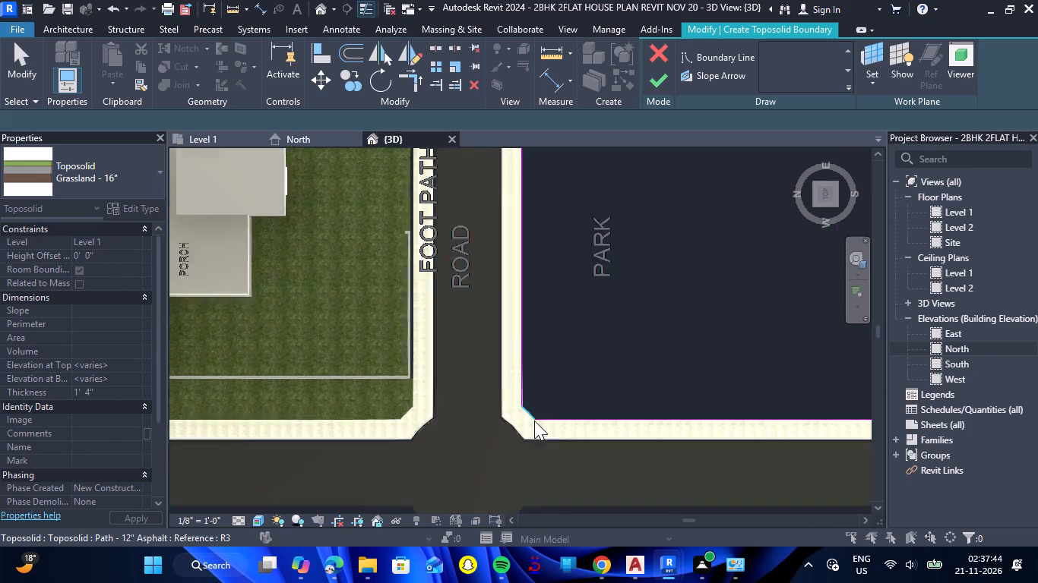
scroll(534, 421, up, 4)
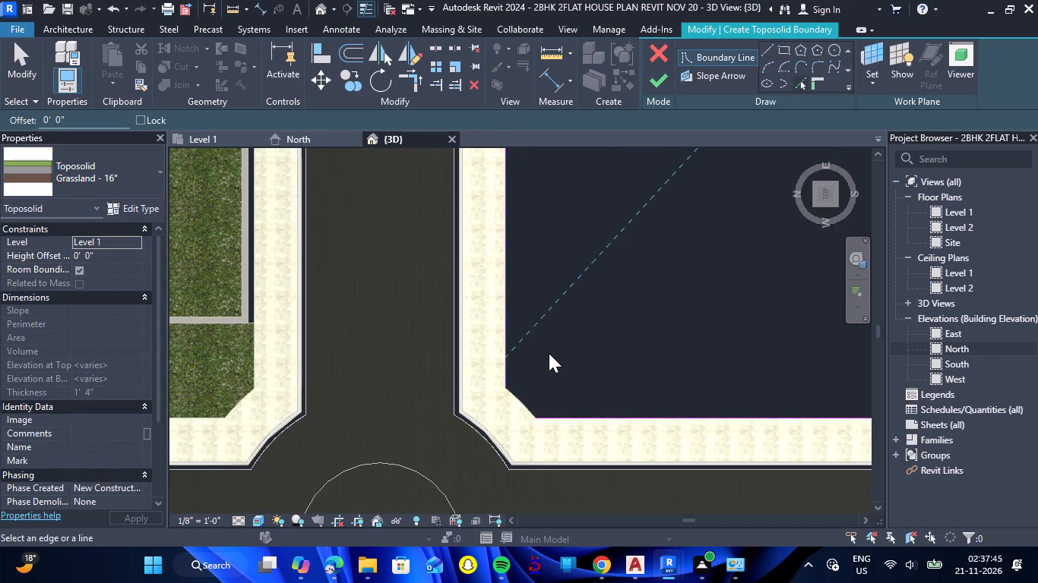
click(519, 405)
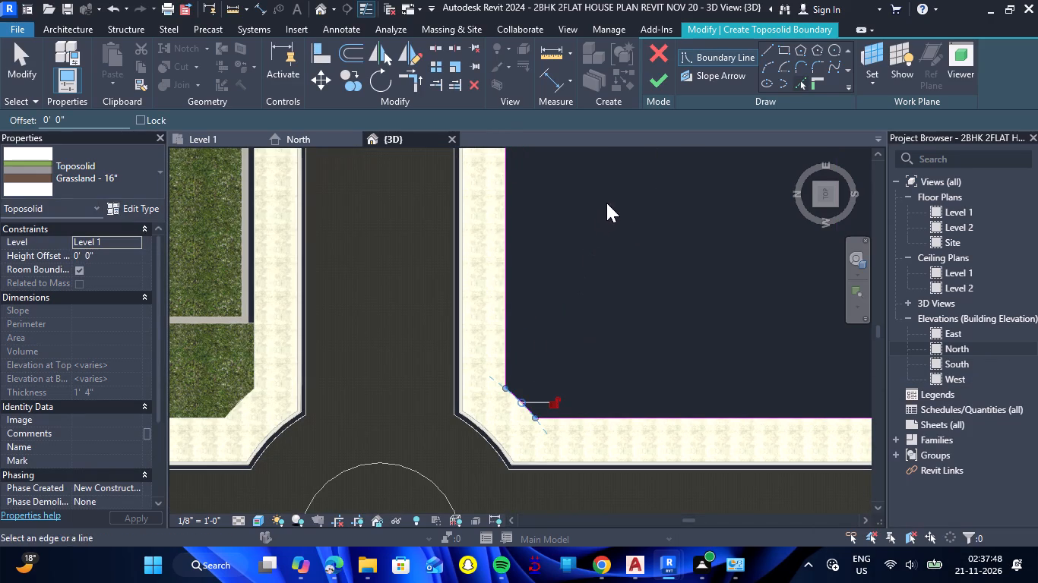
click(657, 84)
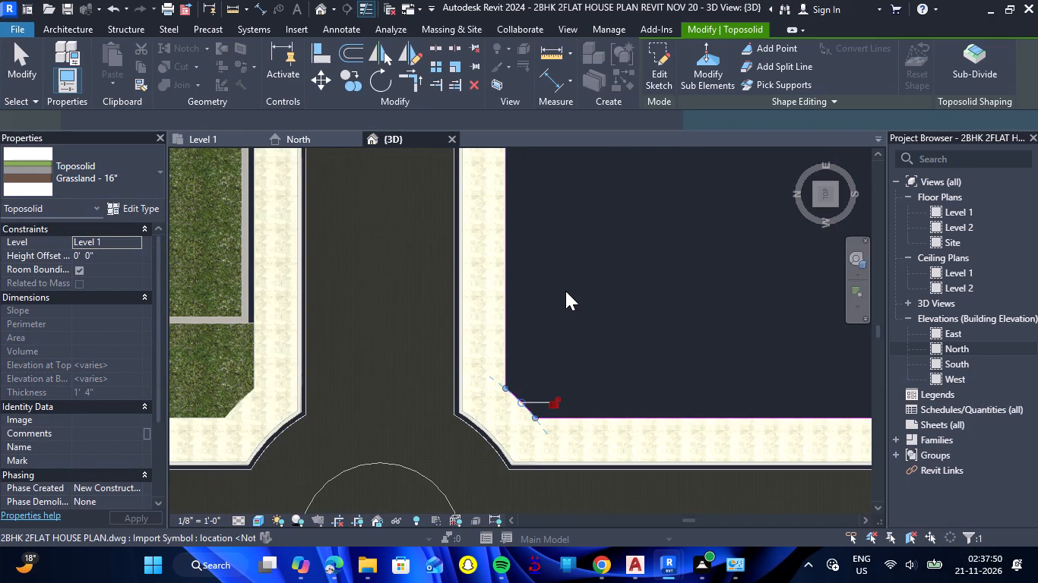
Examine the PARK grassland toposolid from above and in 3D, especially its outer edge beside the footpath and road ends.
scroll(565, 291, down, 14)
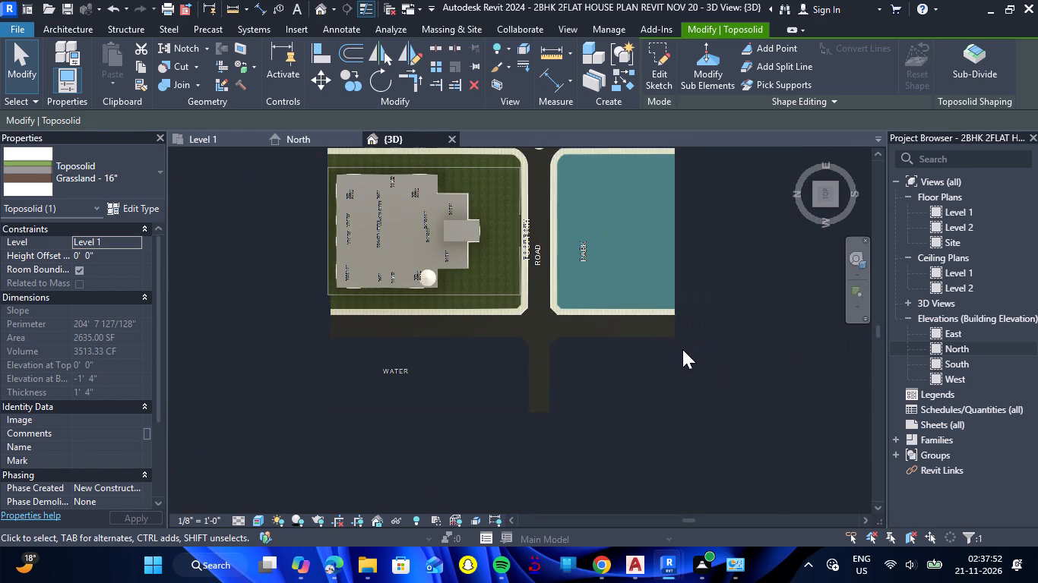
click(720, 354)
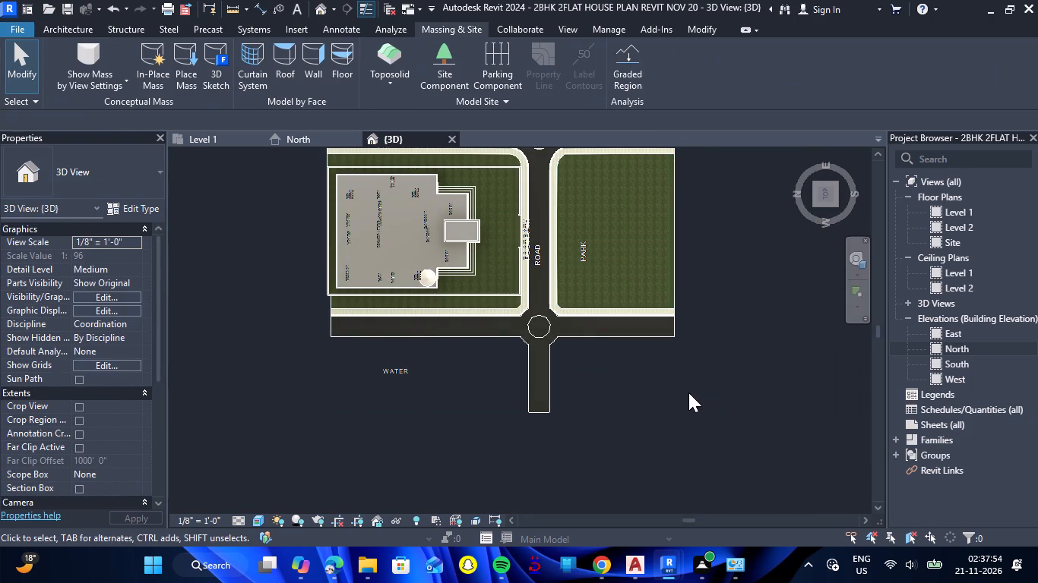
shift+drag(688, 392, 605, 212)
shift+right_drag(688, 392, 605, 212)
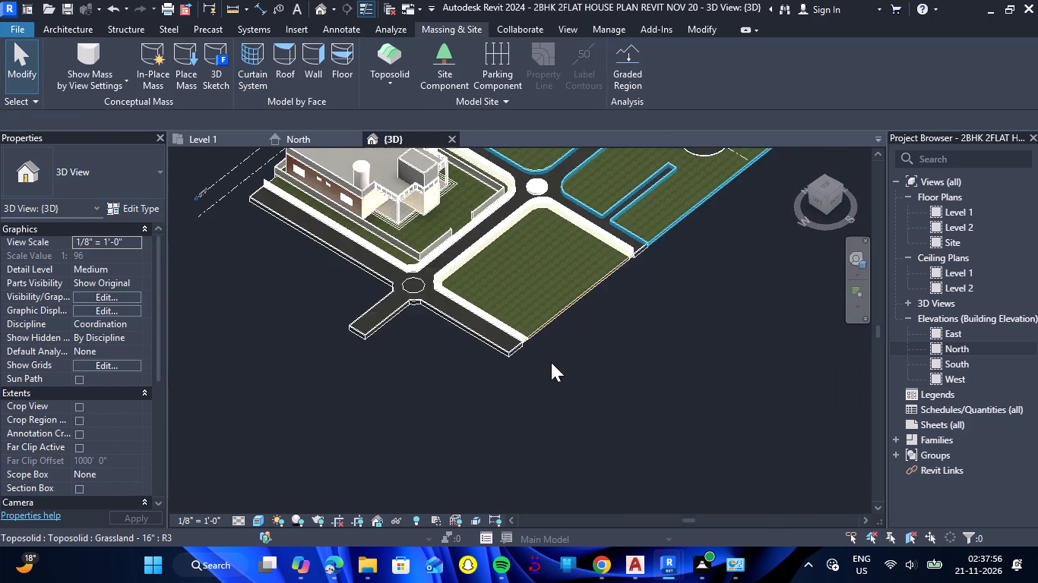
scroll(537, 348, up, 6)
drag(527, 417, 544, 354)
shift+right_drag(527, 417, 544, 354)
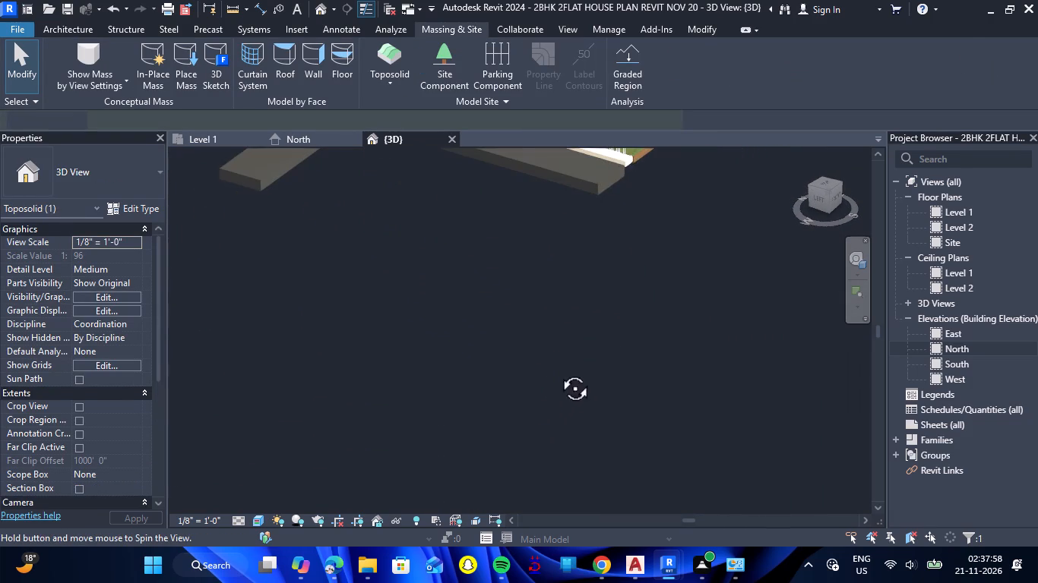
scroll(565, 395, down, 9)
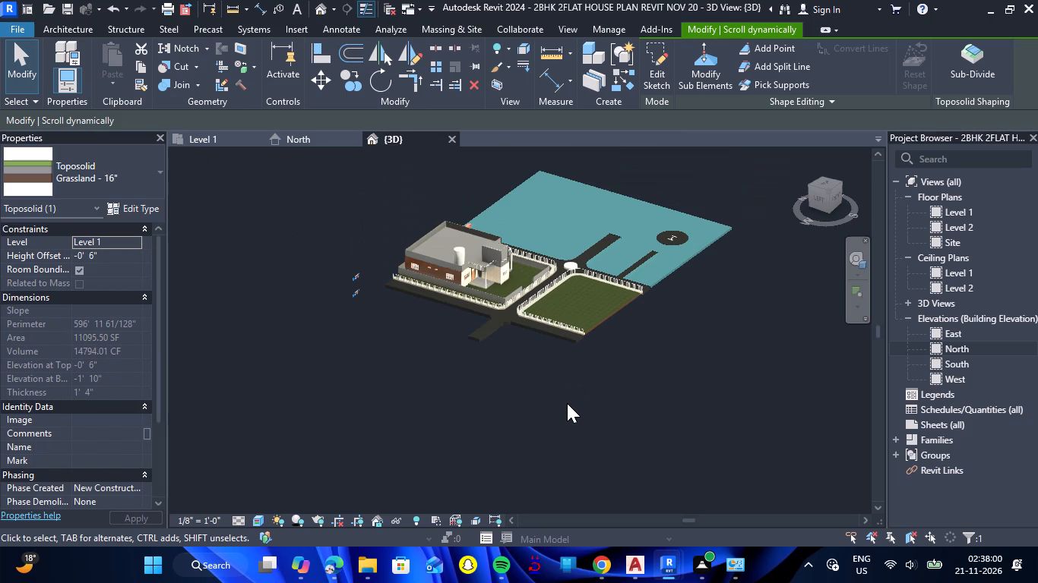
click(674, 387)
scroll(625, 371, up, 5)
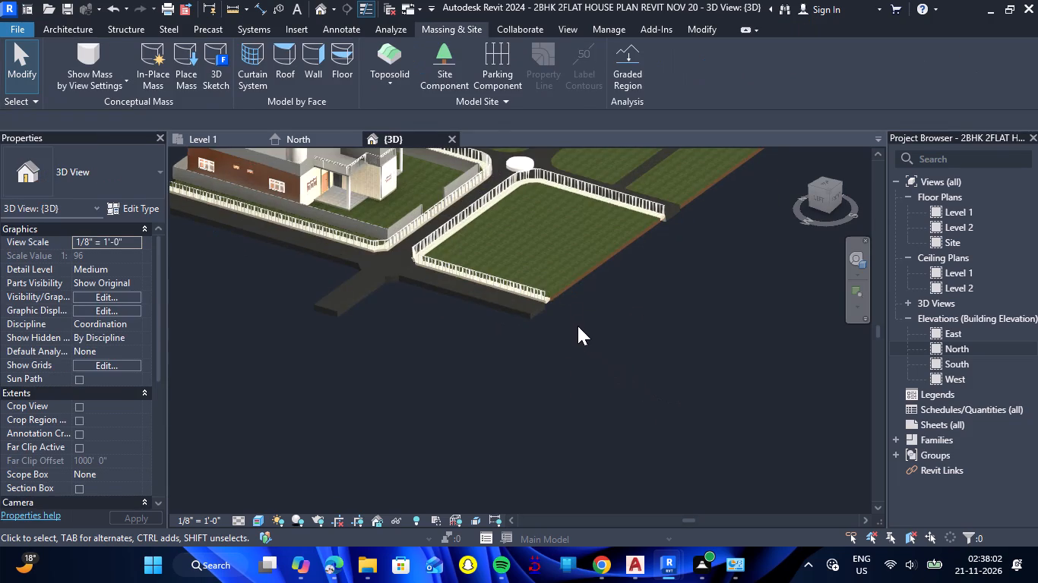
scroll(574, 304, up, 16)
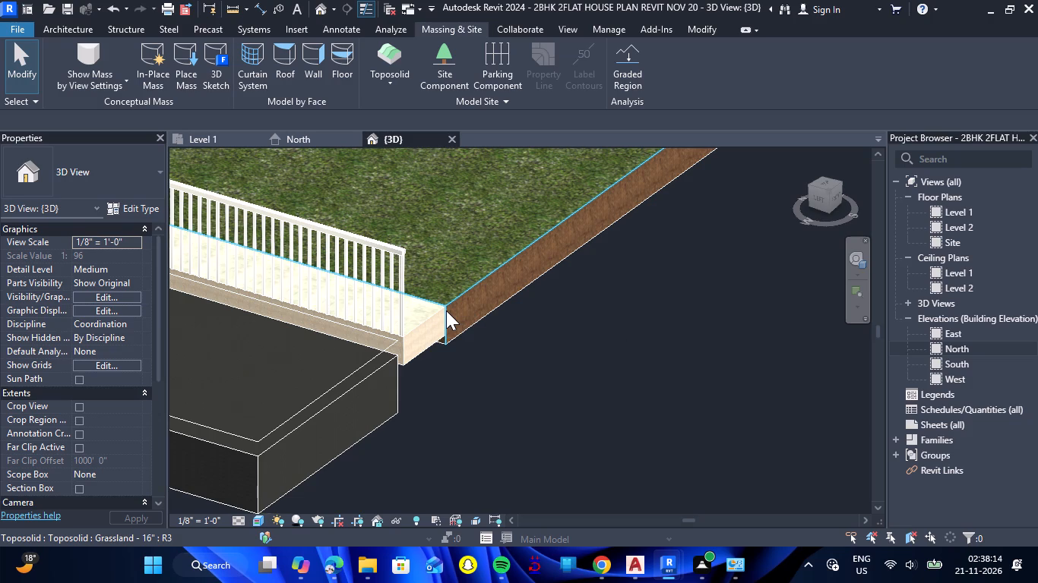
scroll(448, 304, down, 3)
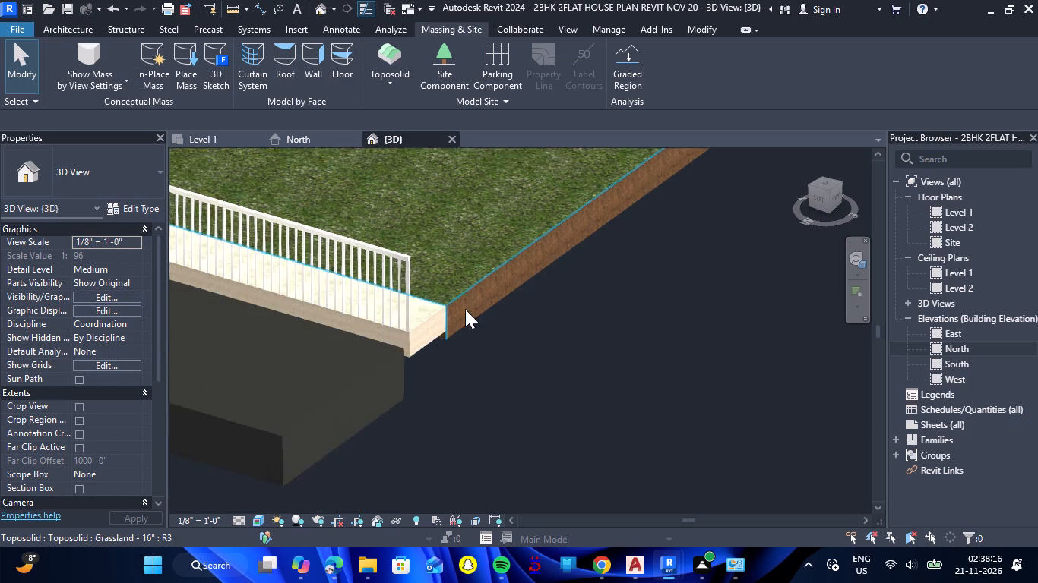
scroll(465, 309, down, 8)
scroll(540, 346, down, 3)
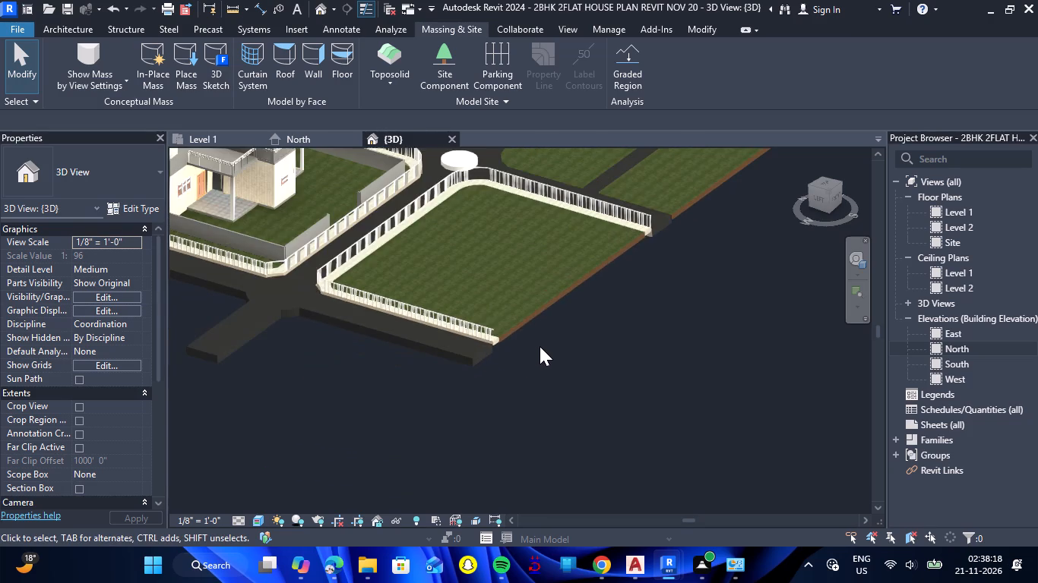
scroll(540, 346, down, 2)
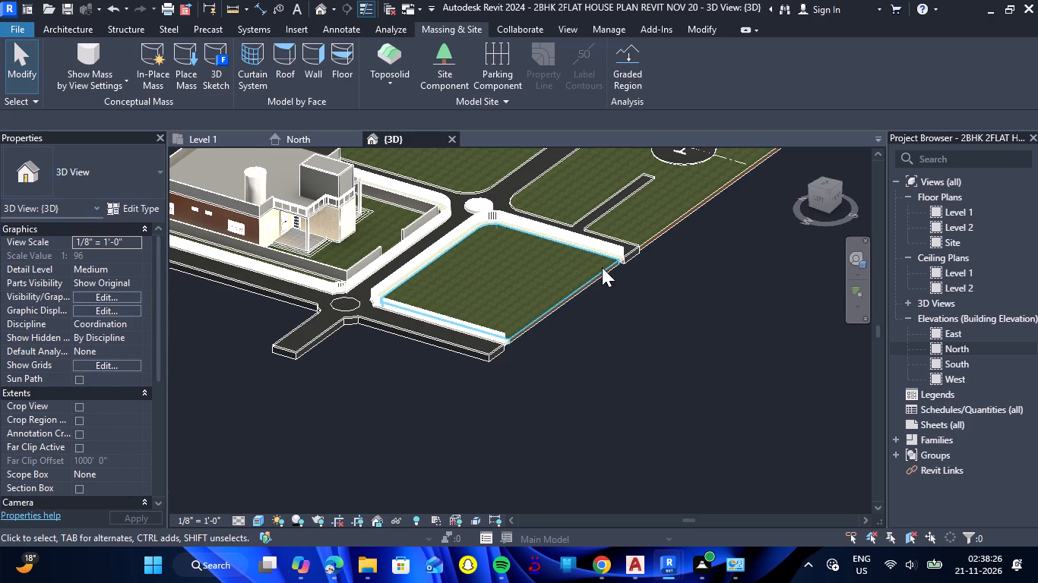
From the top view, edit the ROAD 2' toposolid boundary and move the road's end line beside the PARK about 12' outward.
click(822, 184)
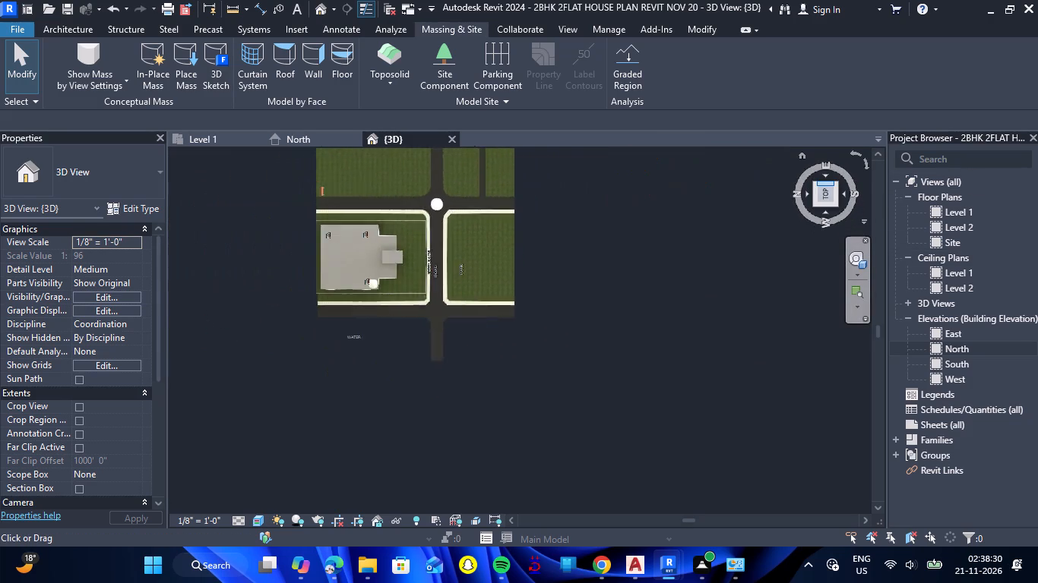
scroll(614, 440, up, 6)
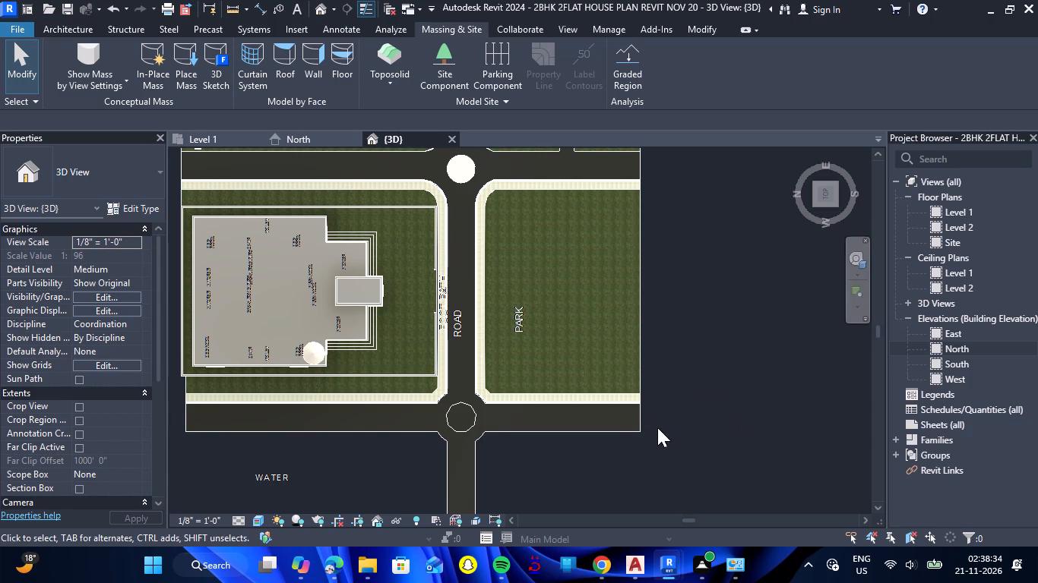
click(593, 427)
double_click(593, 427)
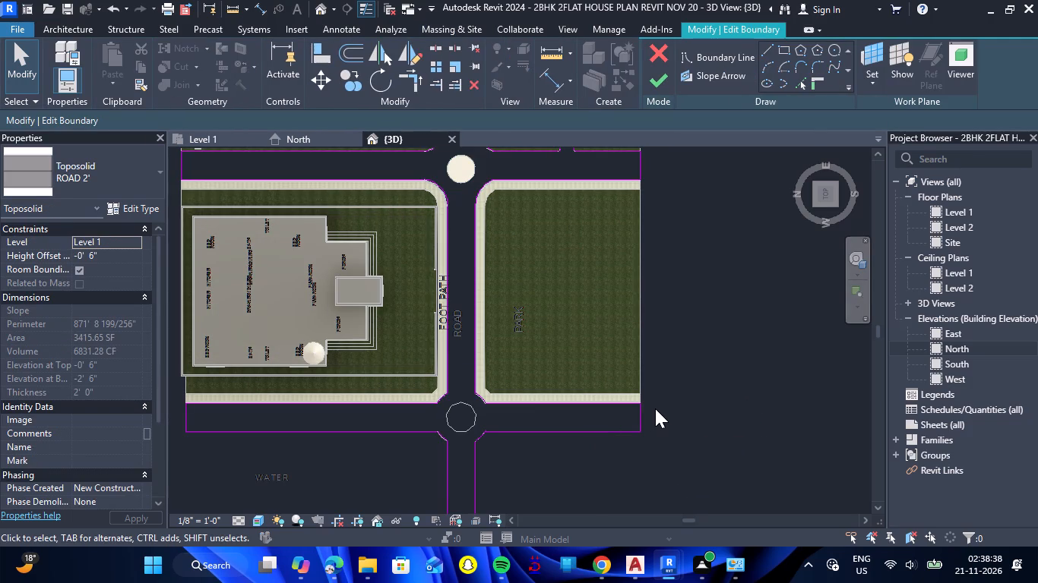
scroll(655, 408, up, 4)
click(625, 419)
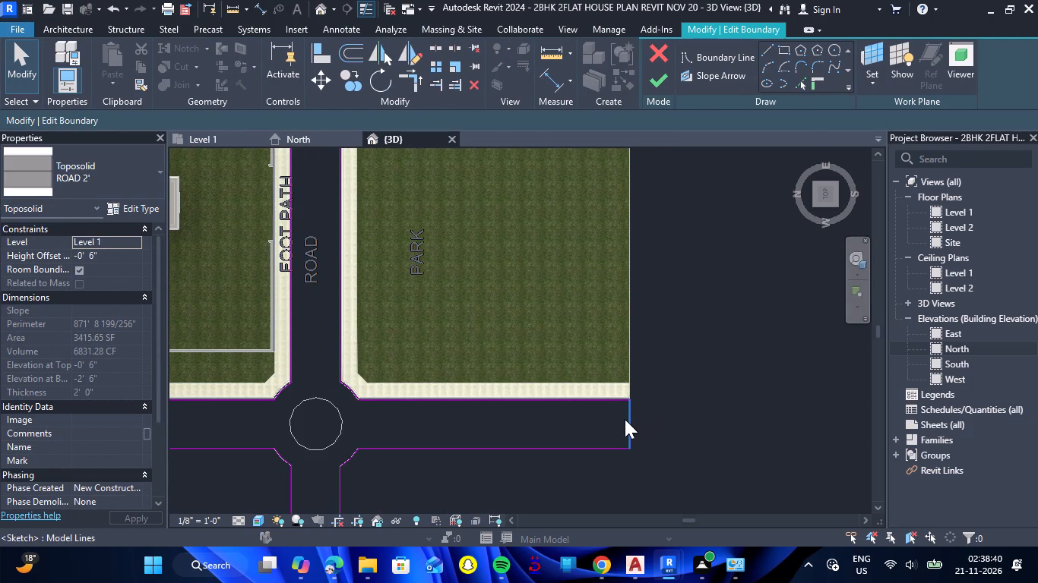
key(Right)
key(Right)
key(Right)
key(Right)
key(Right)
key(Right)
key(Right)
key(Right)
key(Right)
key(Right)
key(Right)
key(Right)
key(Right)
key(Right)
key(Right)
key(Right)
key(Right)
key(Right)
key(Right)
key(Right)
key(Right)
key(Right)
key(Right)
key(Right)
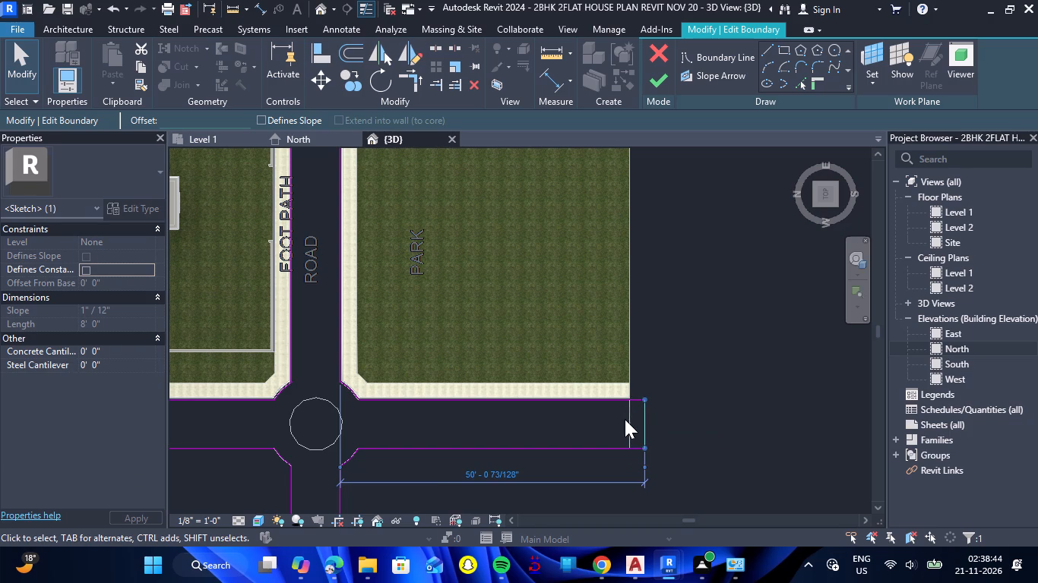
key(Right)
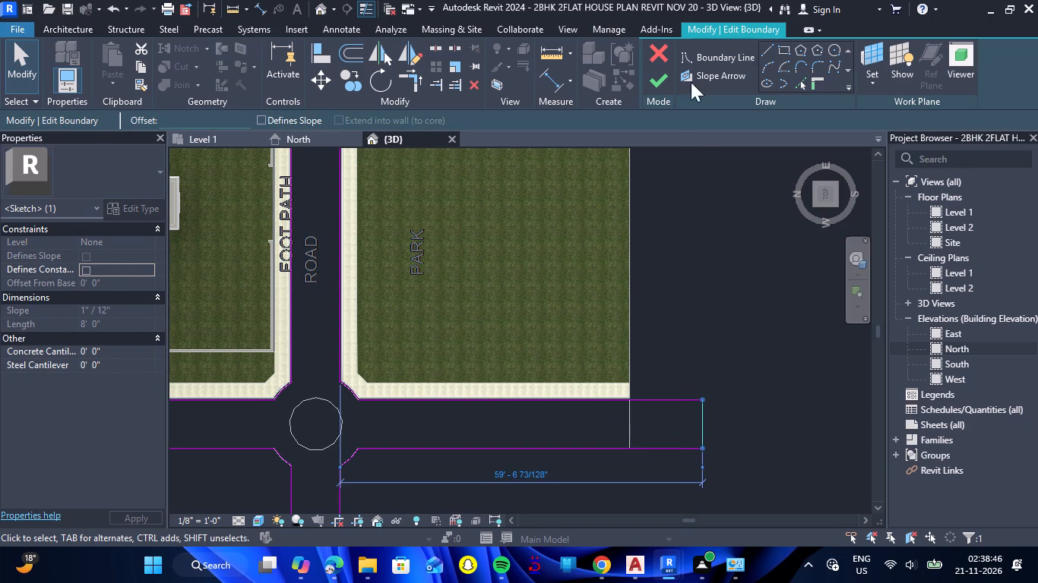
Draw a 5' wide branch outline from the extended road along the PARK's outer side, about 32' long, turning in to the plot line.
click(769, 54)
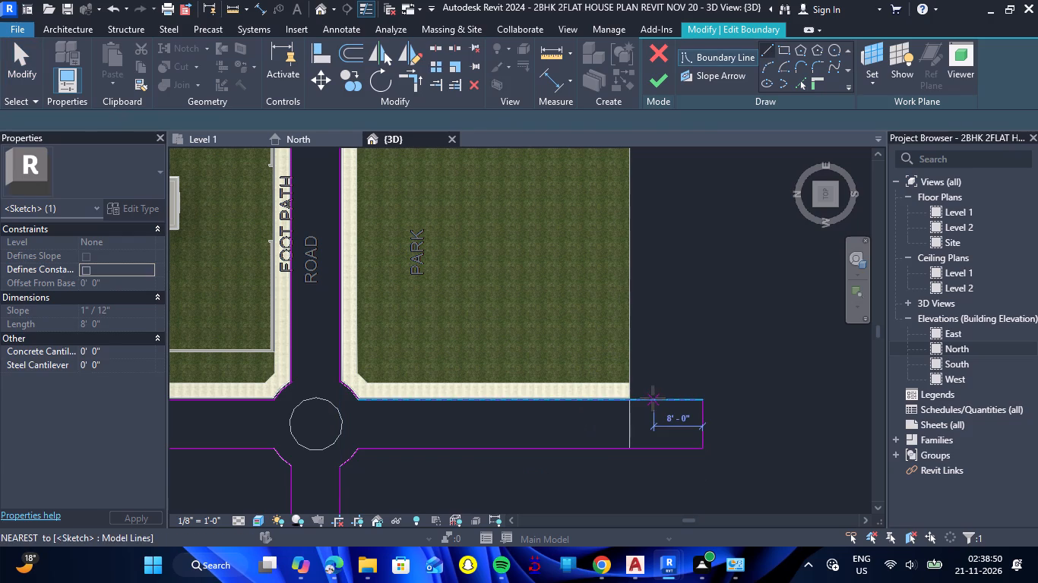
click(653, 399)
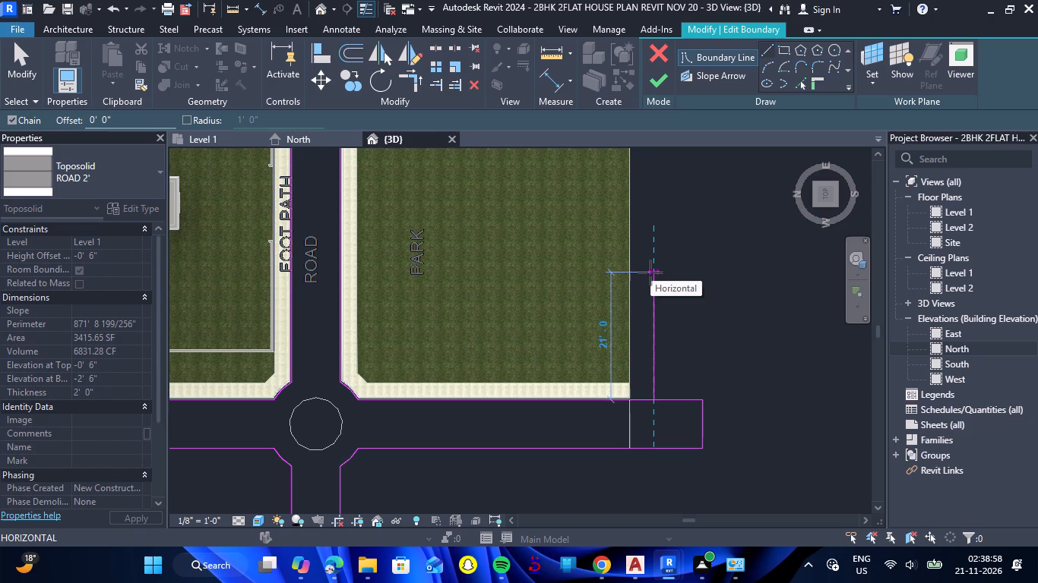
scroll(650, 273, down, 1)
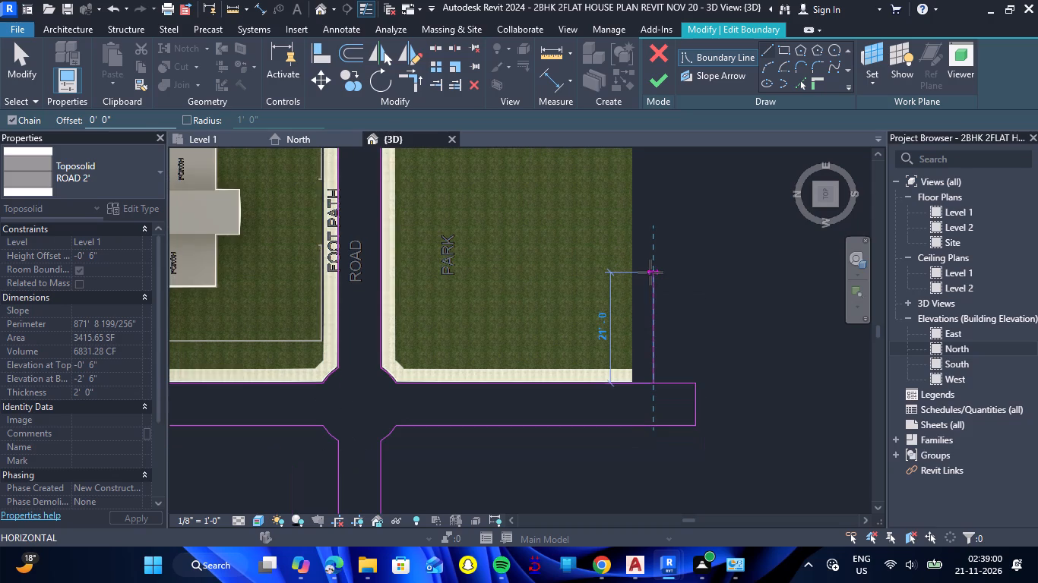
click(652, 250)
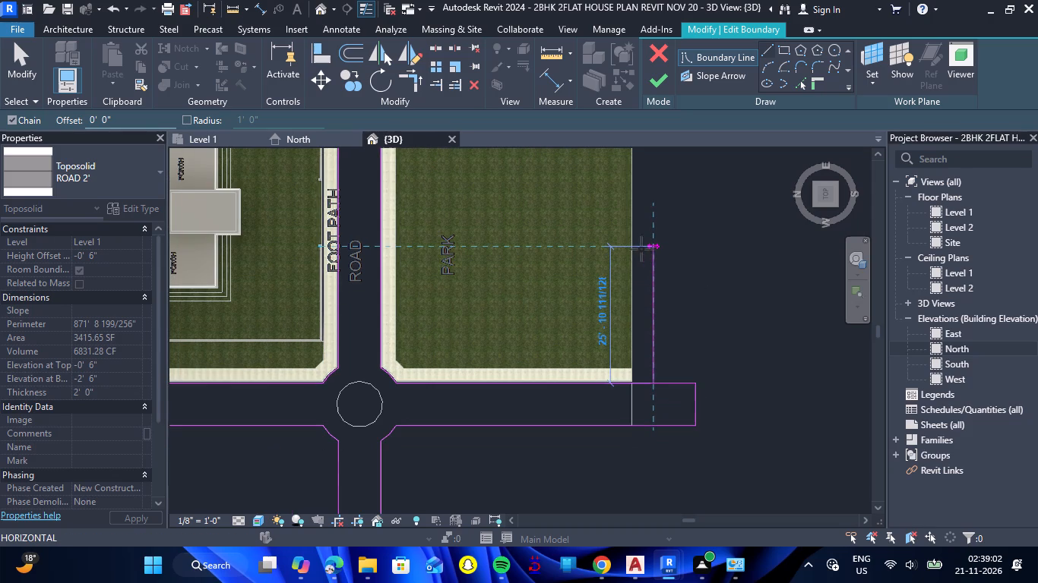
click(630, 245)
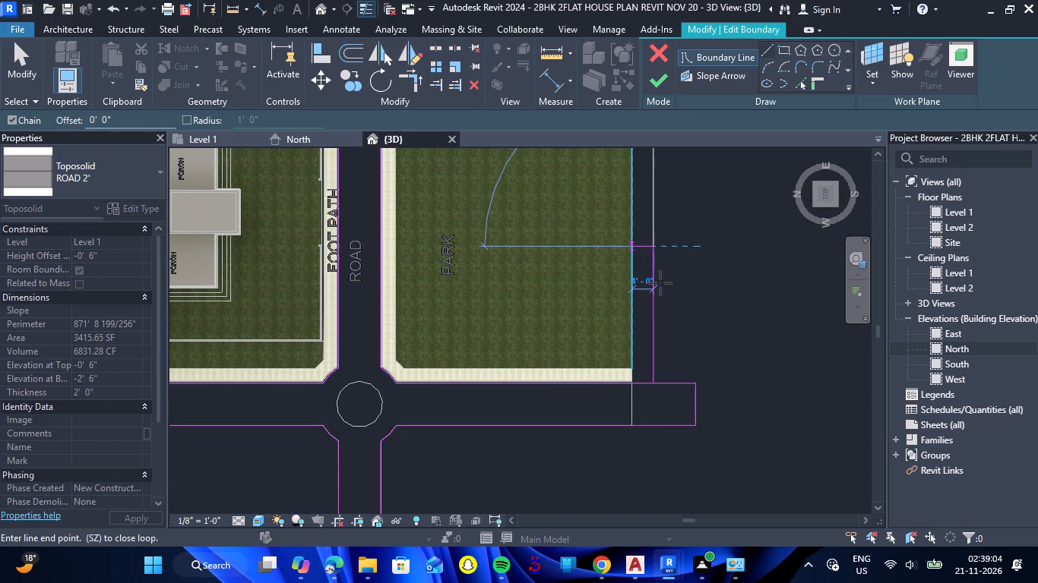
click(632, 216)
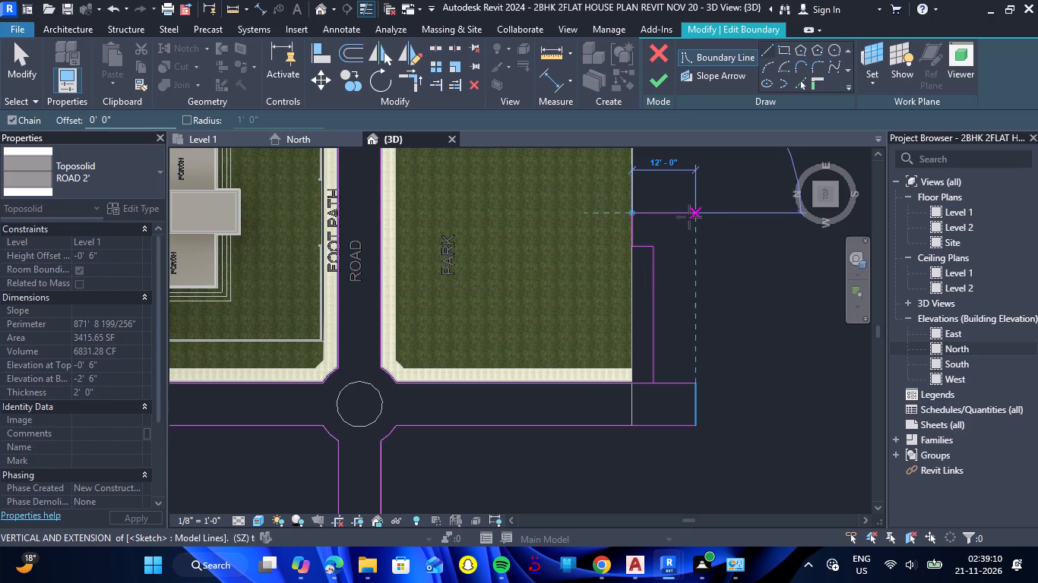
click(681, 218)
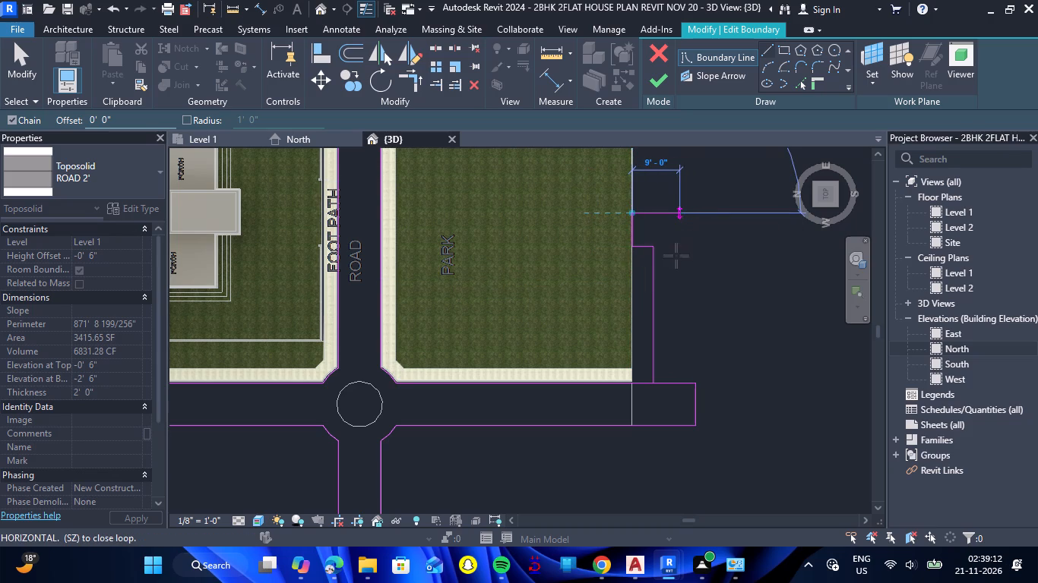
click(679, 383)
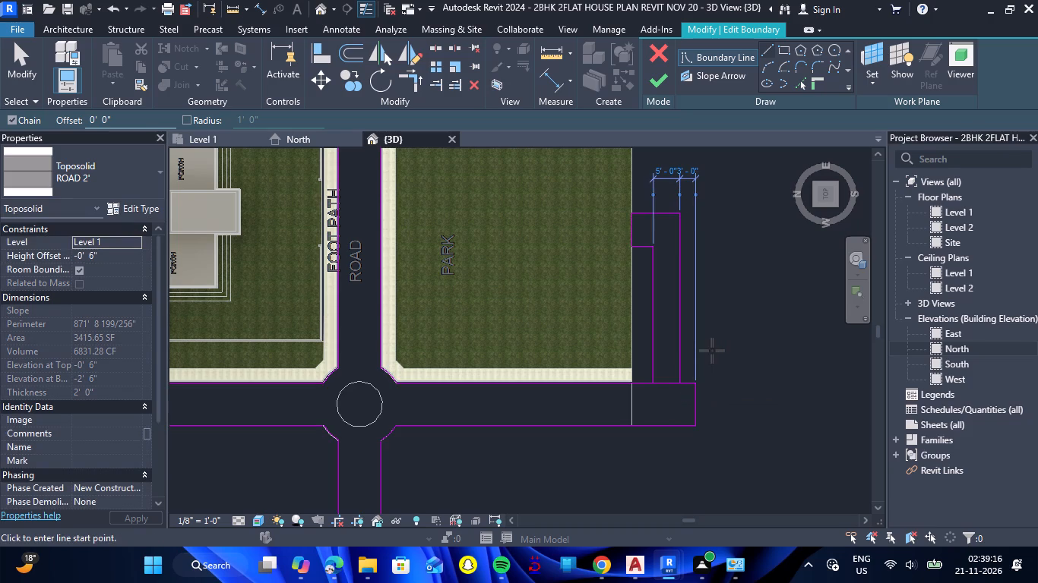
key(Escape)
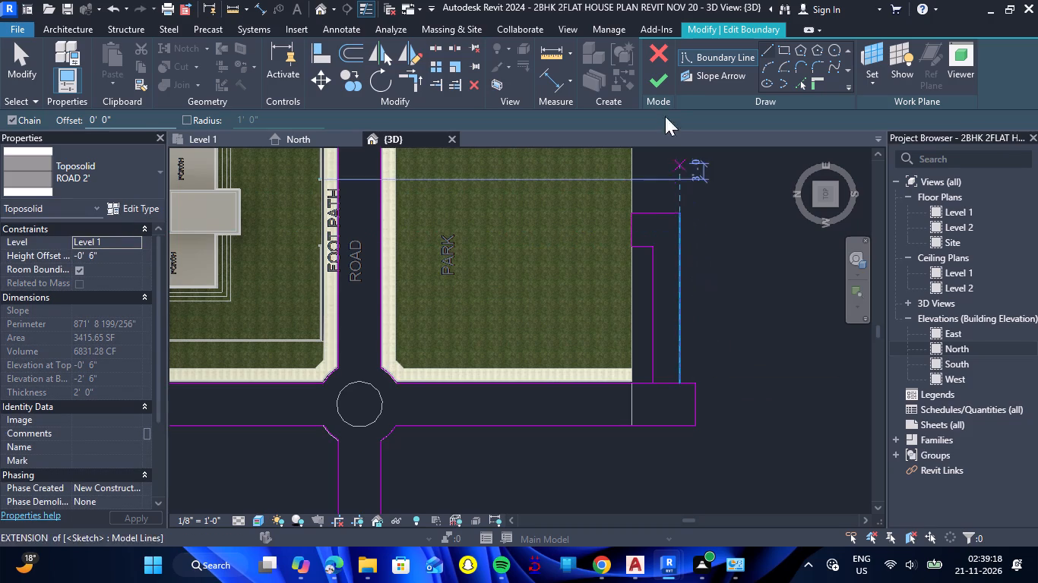
click(669, 87)
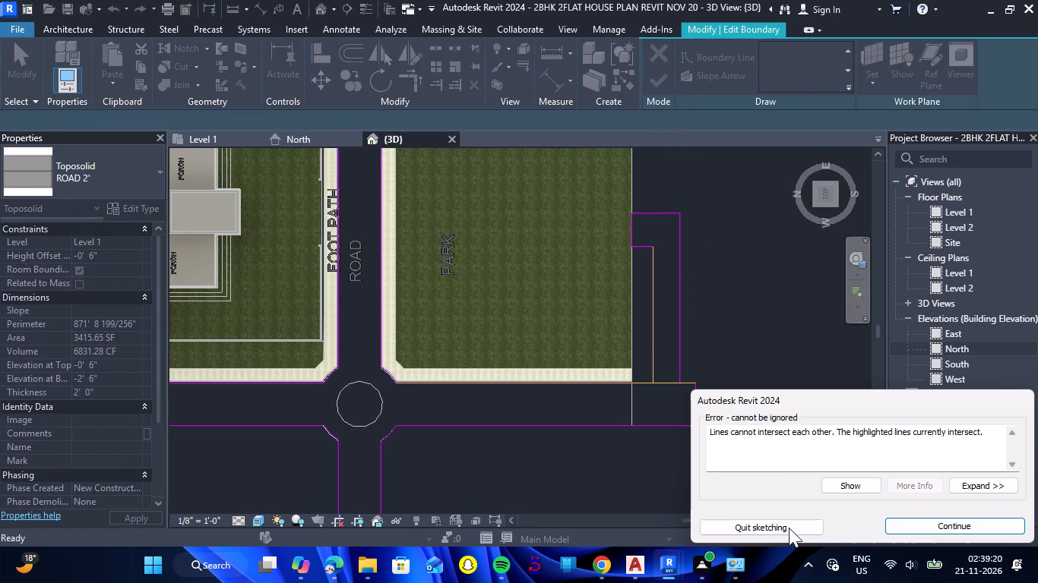
click(897, 525)
Trim the branch's inner line and the road's PARK-side boundary line into a corner, unjoining the conflicting elements.
scroll(672, 388, up, 3)
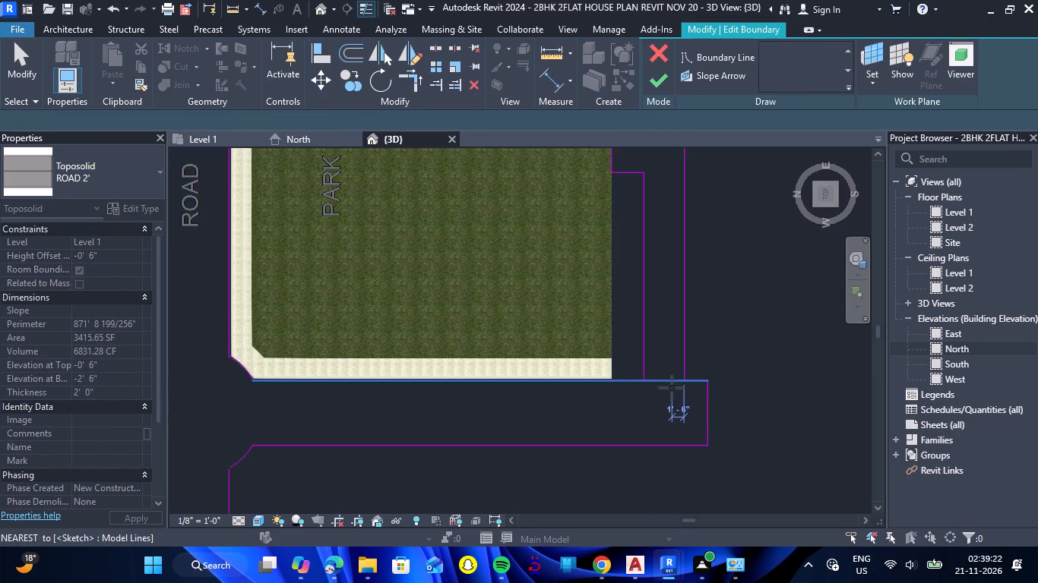
click(412, 84)
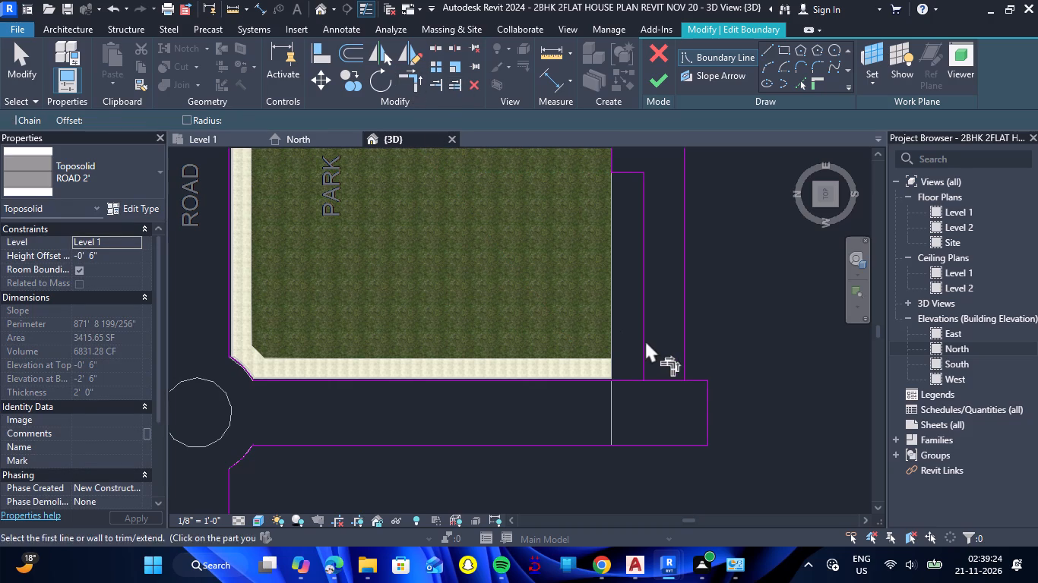
click(638, 337)
click(631, 375)
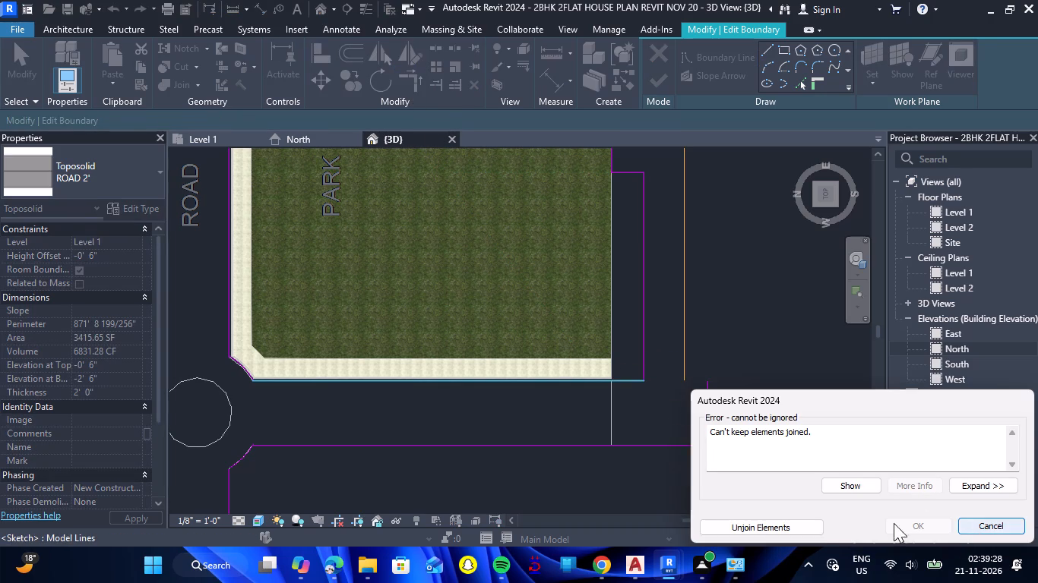
click(799, 525)
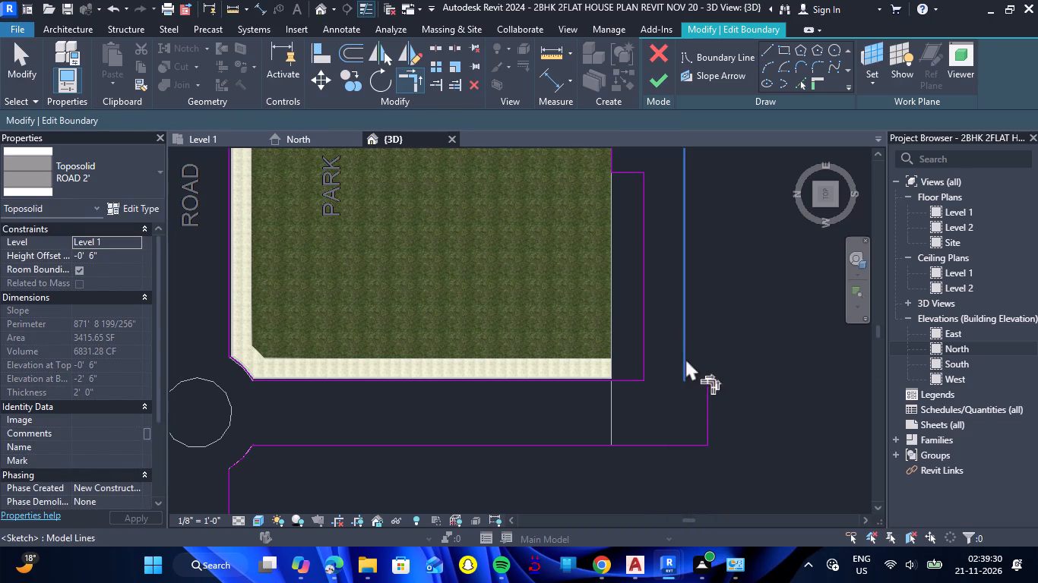
Close the boundary gap with a 3' line from the branch's outer line to the extended road's end corner.
click(685, 358)
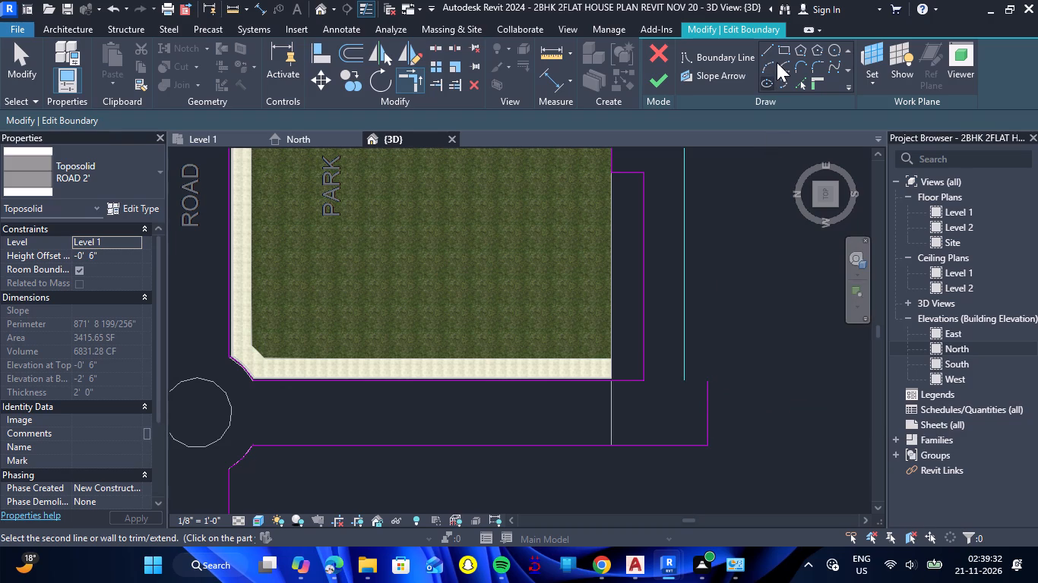
click(774, 55)
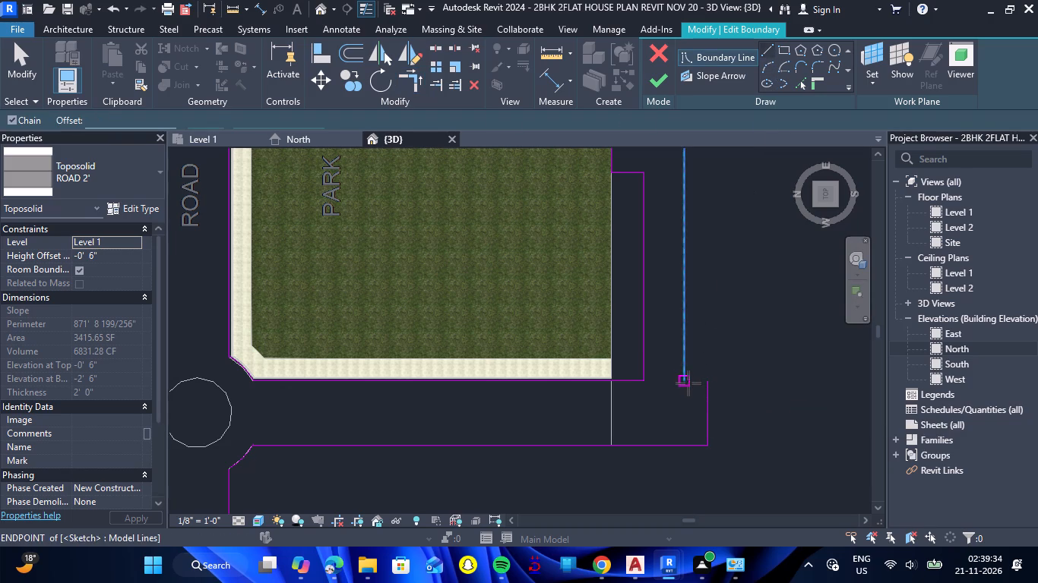
click(688, 383)
click(710, 385)
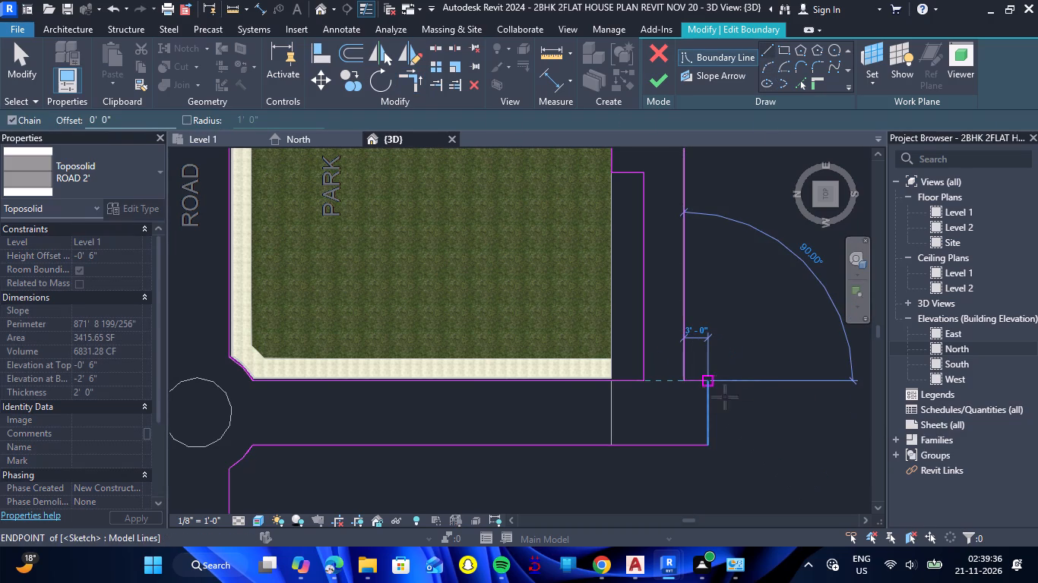
key(Escape)
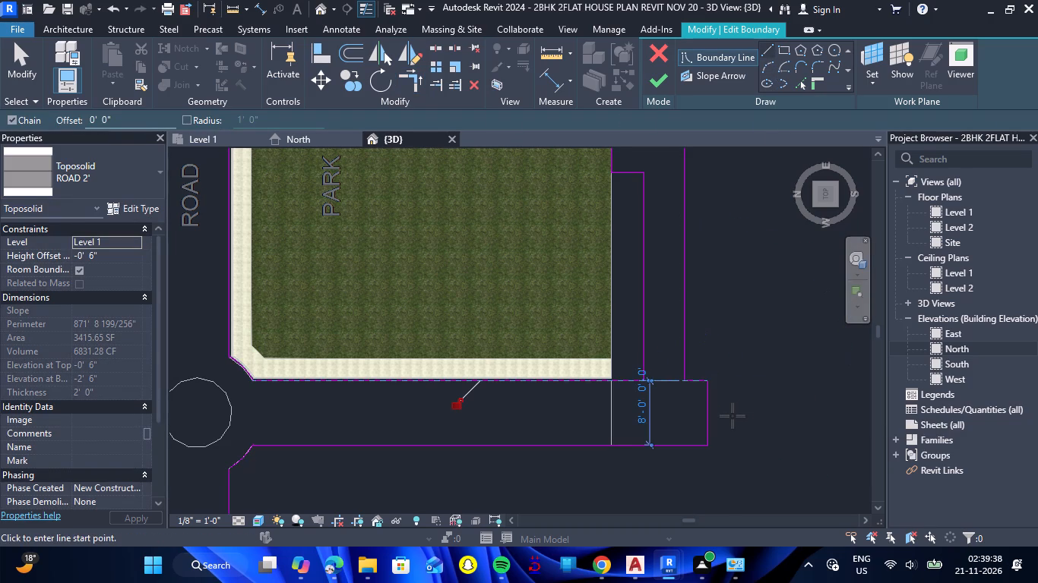
key(Escape)
scroll(741, 320, down, 5)
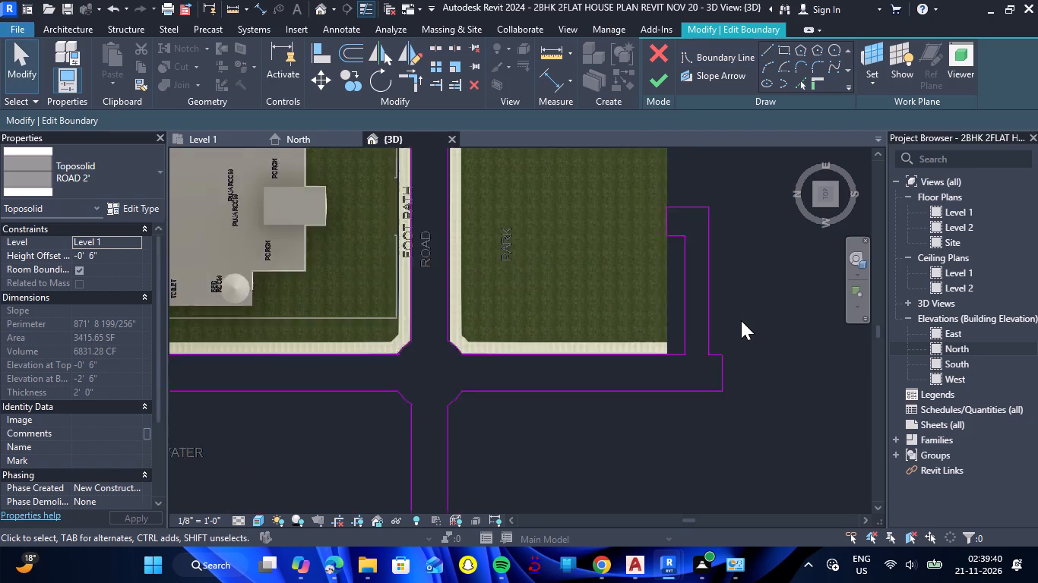
Finish the ROAD 2' toposolid boundary edit with its new branch beside the PARK plot.
click(653, 84)
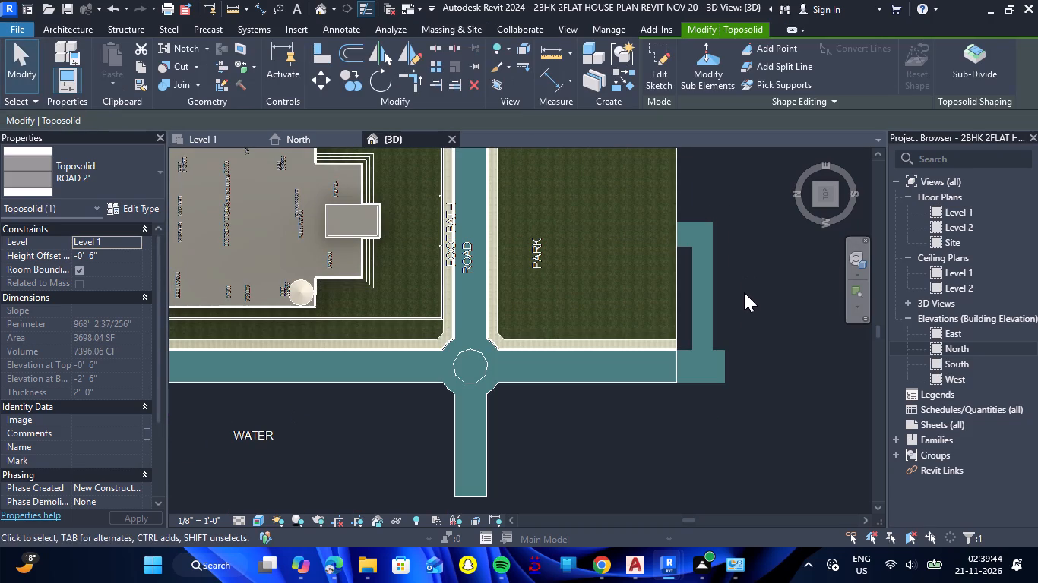
click(744, 296)
Examine the extended road and its branch against the PARK plot's outer edge in 3D.
drag(704, 444, 700, 418)
shift+right_drag(704, 444, 700, 418)
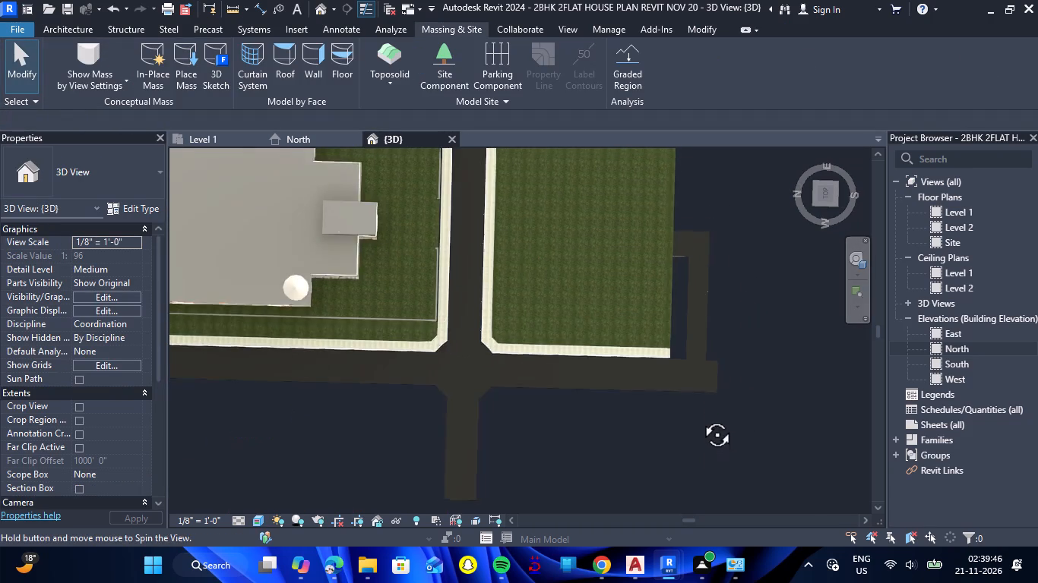
drag(700, 418, 699, 234)
shift+right_drag(700, 418, 699, 234)
scroll(701, 234, up, 5)
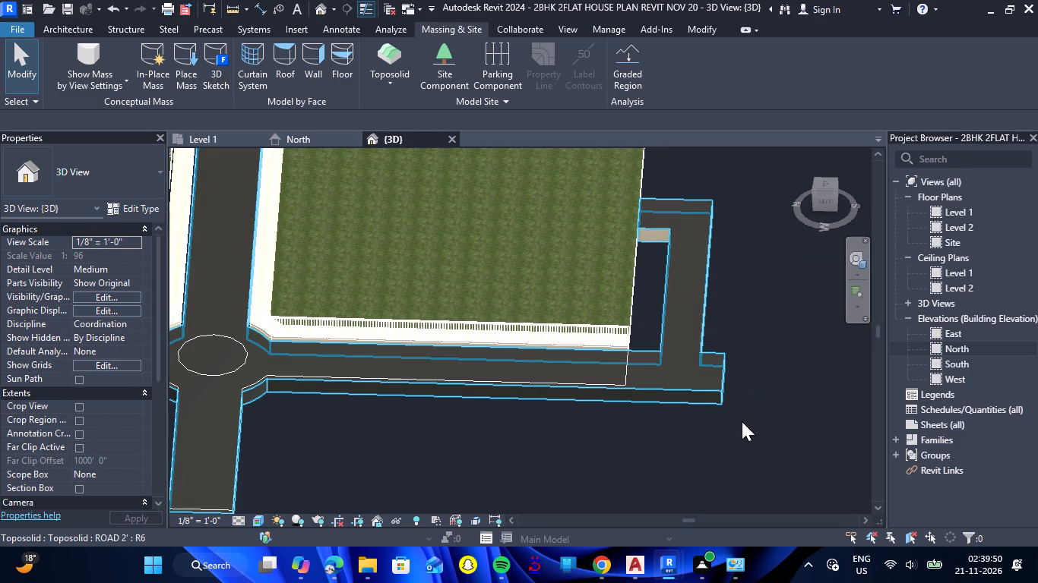
drag(742, 421, 635, 382)
shift+right_drag(742, 421, 635, 382)
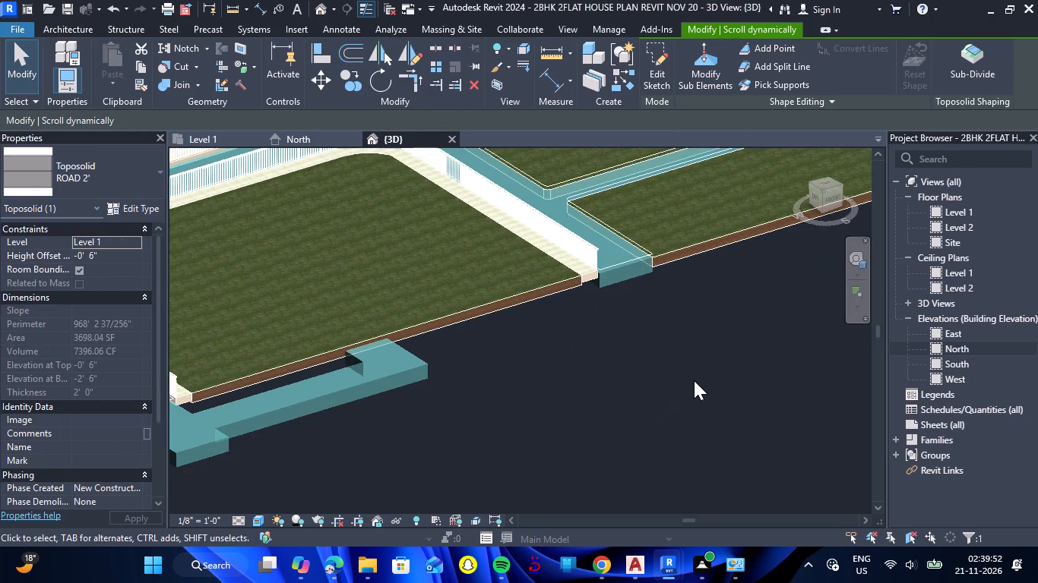
scroll(694, 380, down, 5)
key(Escape)
scroll(483, 419, up, 2)
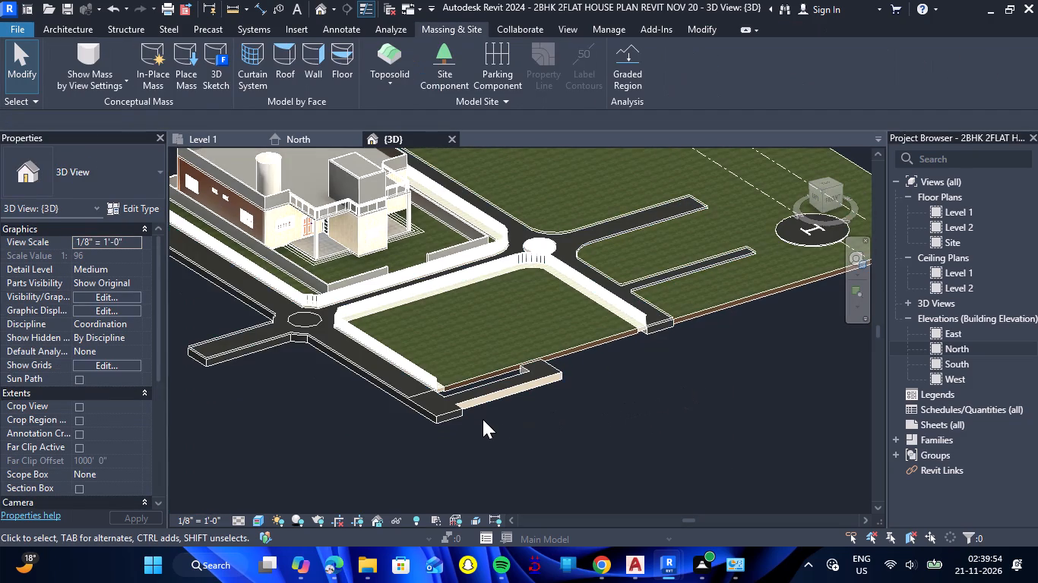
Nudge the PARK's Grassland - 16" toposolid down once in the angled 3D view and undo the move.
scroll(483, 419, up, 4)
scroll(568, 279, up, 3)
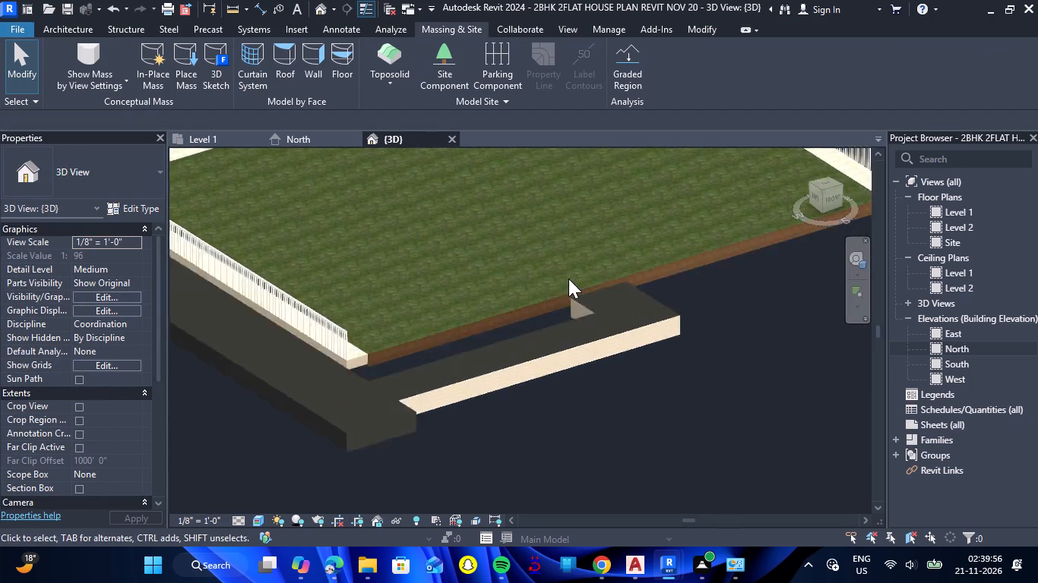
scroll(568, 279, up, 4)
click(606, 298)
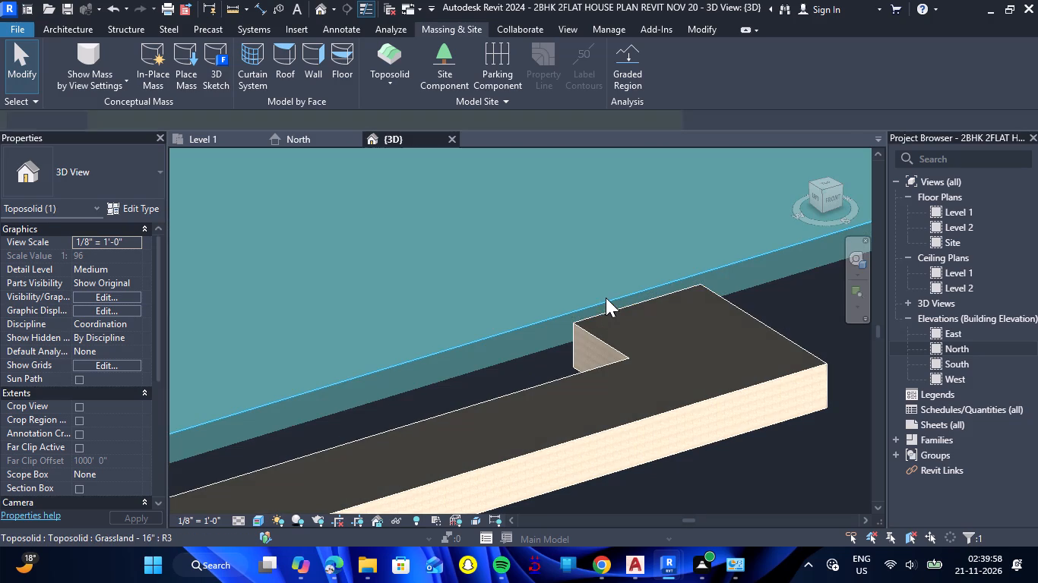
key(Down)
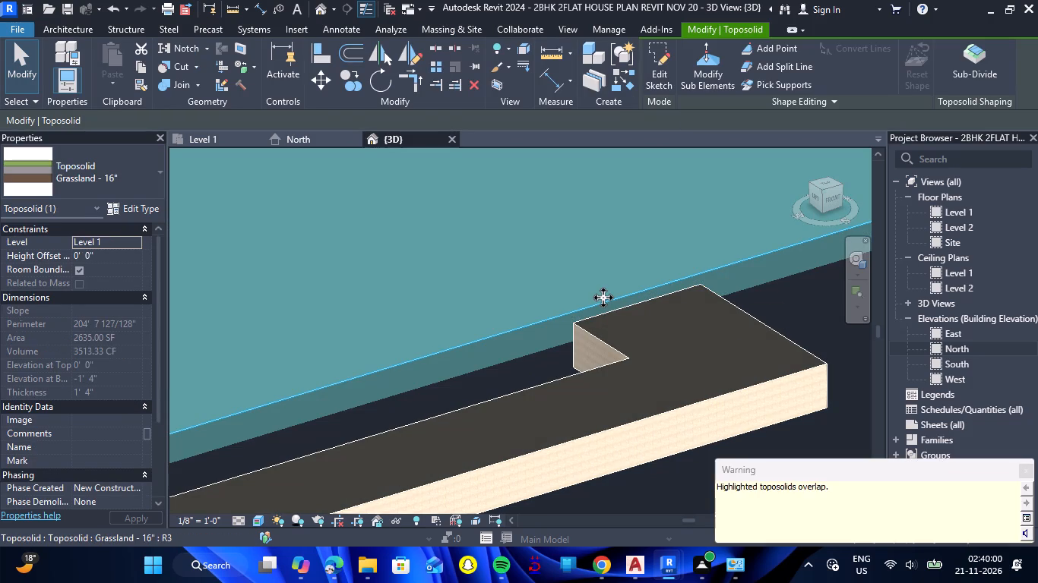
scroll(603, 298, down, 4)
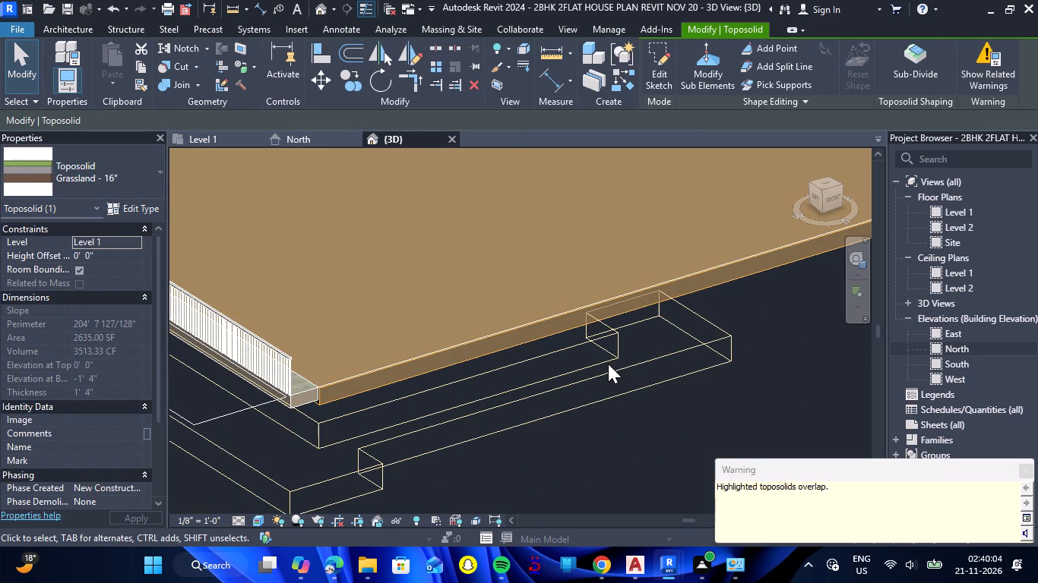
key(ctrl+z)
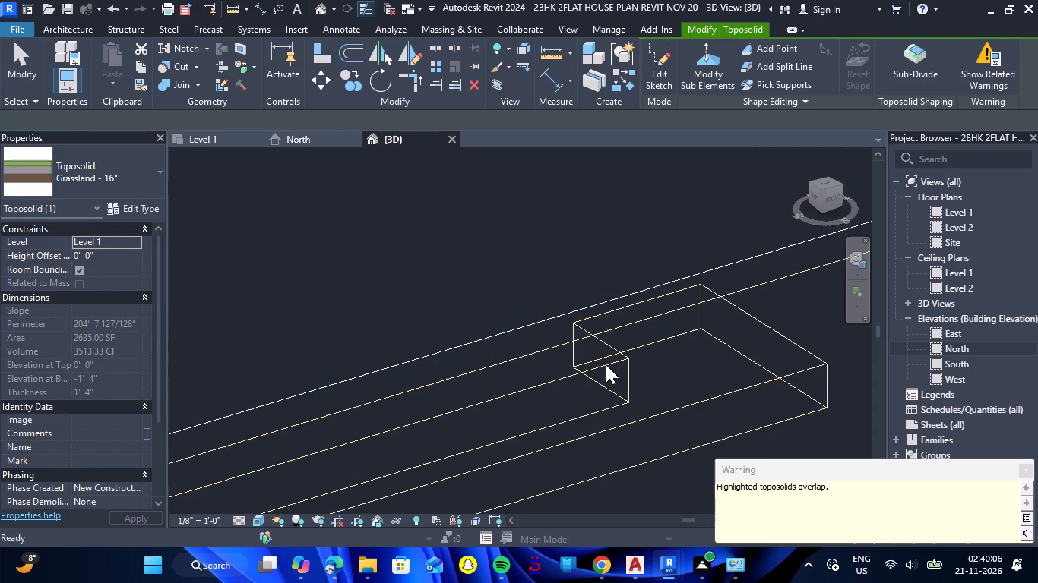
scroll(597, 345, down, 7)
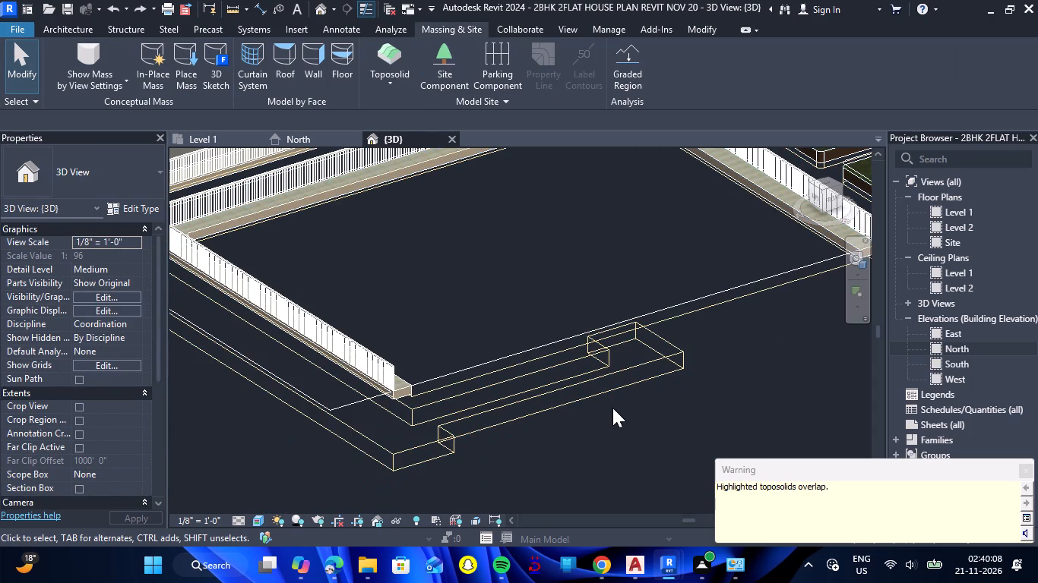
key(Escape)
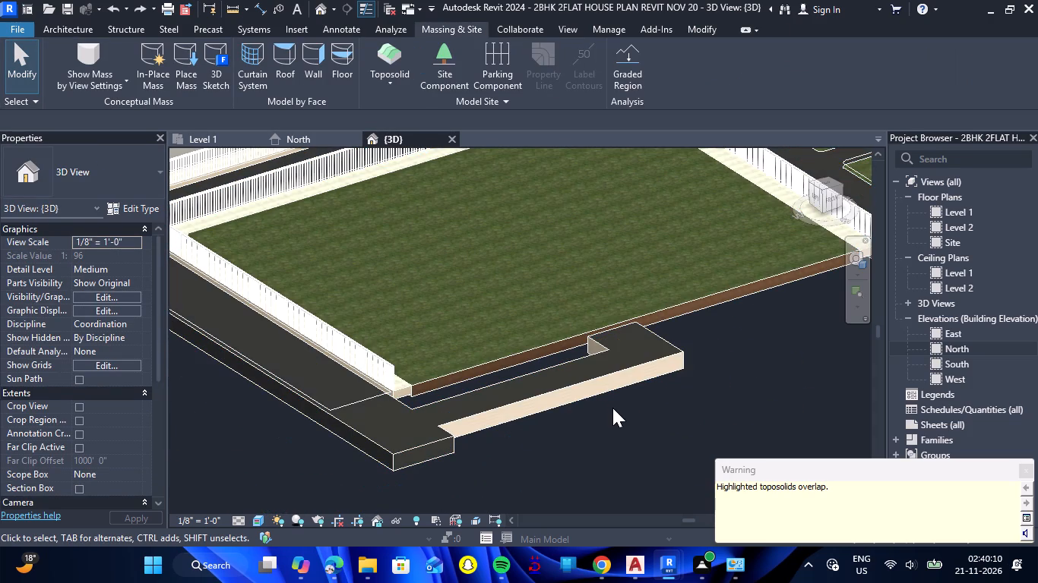
From the front view, lower the PARK's Grassland - 16" toposolid to a height offset of -0' 3".
click(612, 408)
shift+right_drag(647, 417, 590, 372)
shift+drag(647, 417, 590, 372)
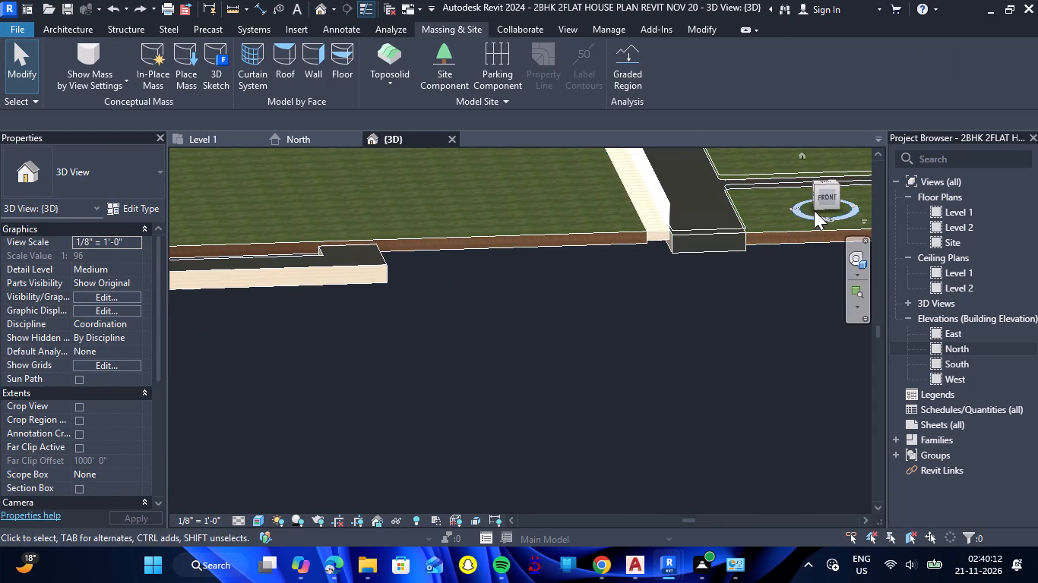
click(821, 197)
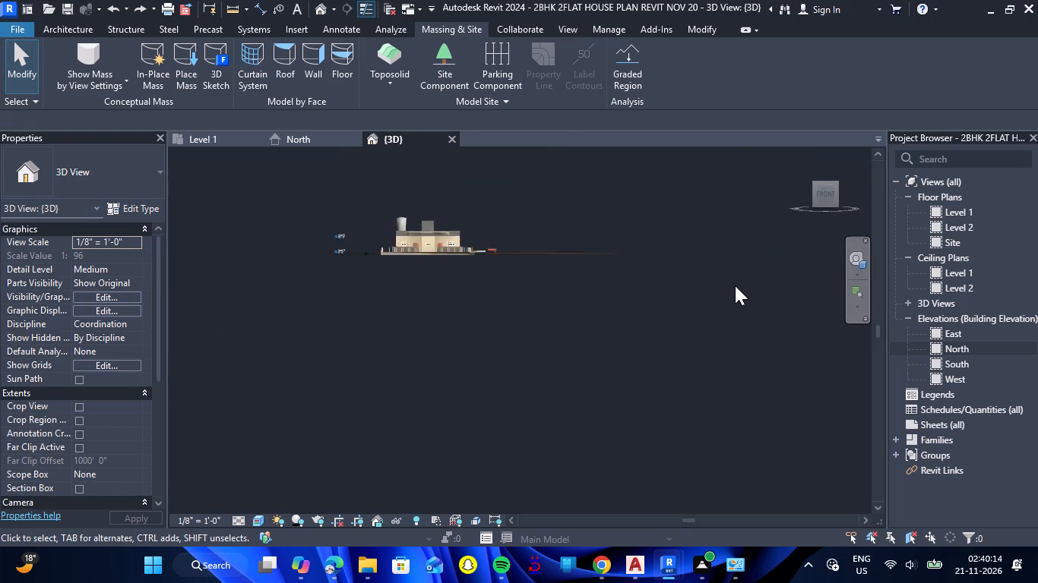
scroll(492, 351, up, 11)
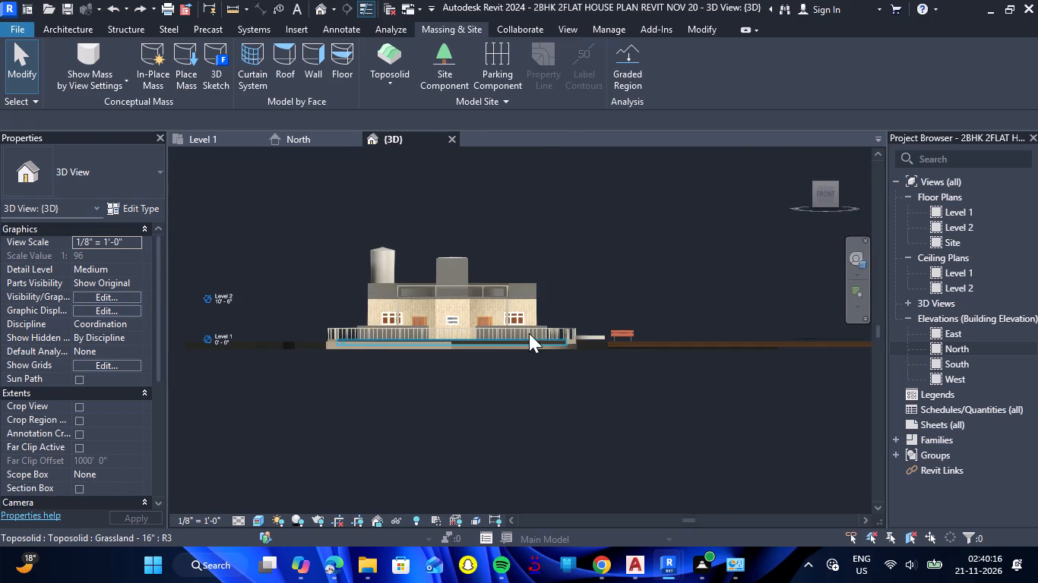
scroll(529, 333, up, 3)
scroll(600, 361, up, 2)
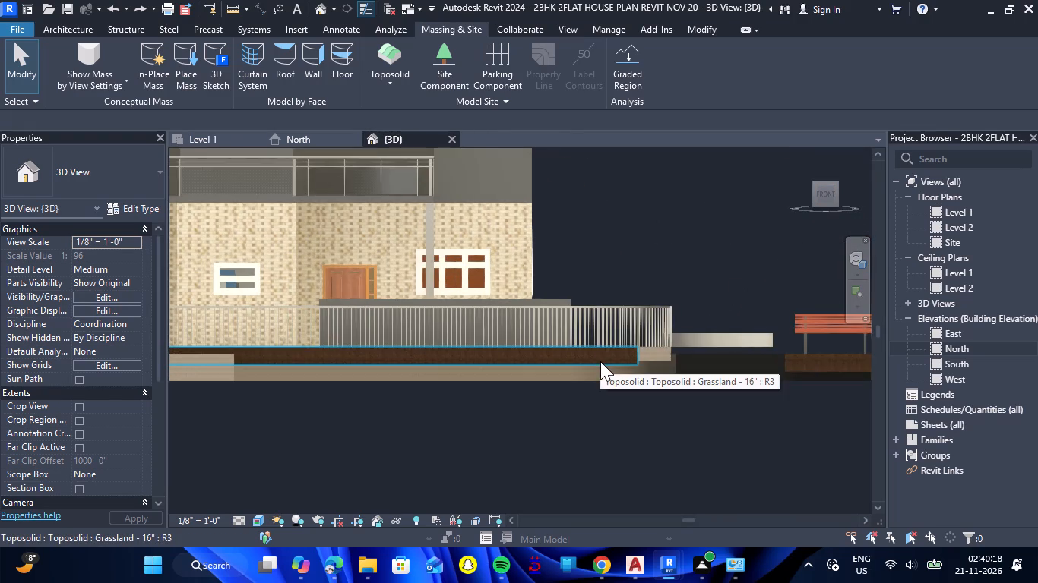
click(568, 360)
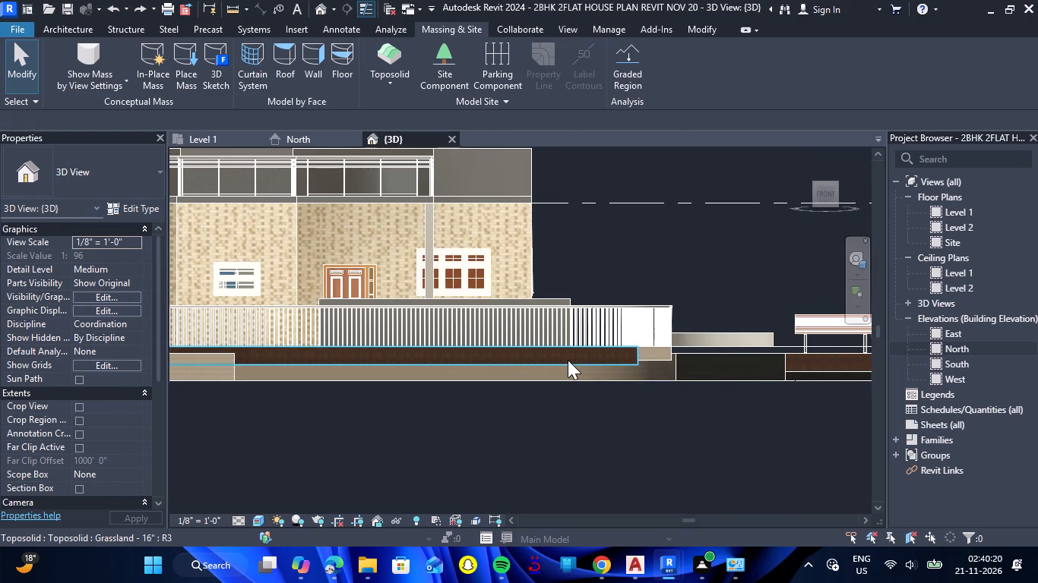
key(Down)
key(Down)
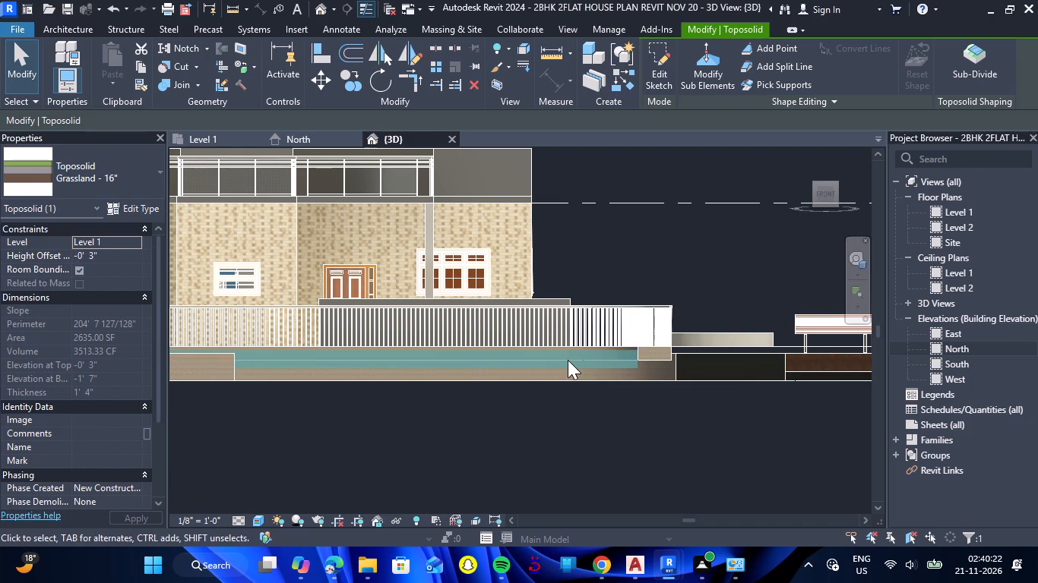
key(Escape)
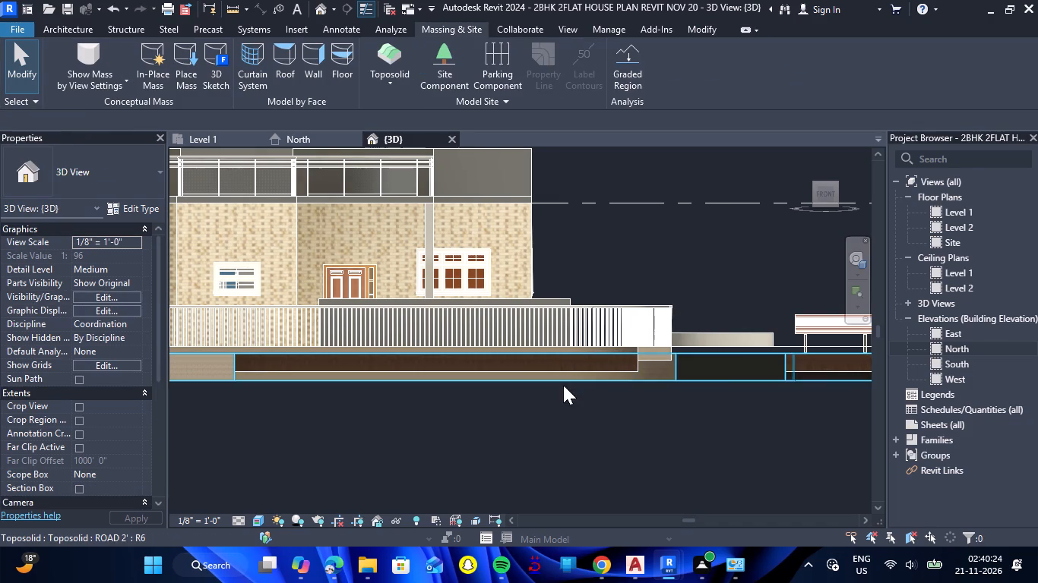
click(554, 421)
Examine the site from several angles, including the PARK grassland and the road branch beside it.
scroll(576, 408, down, 9)
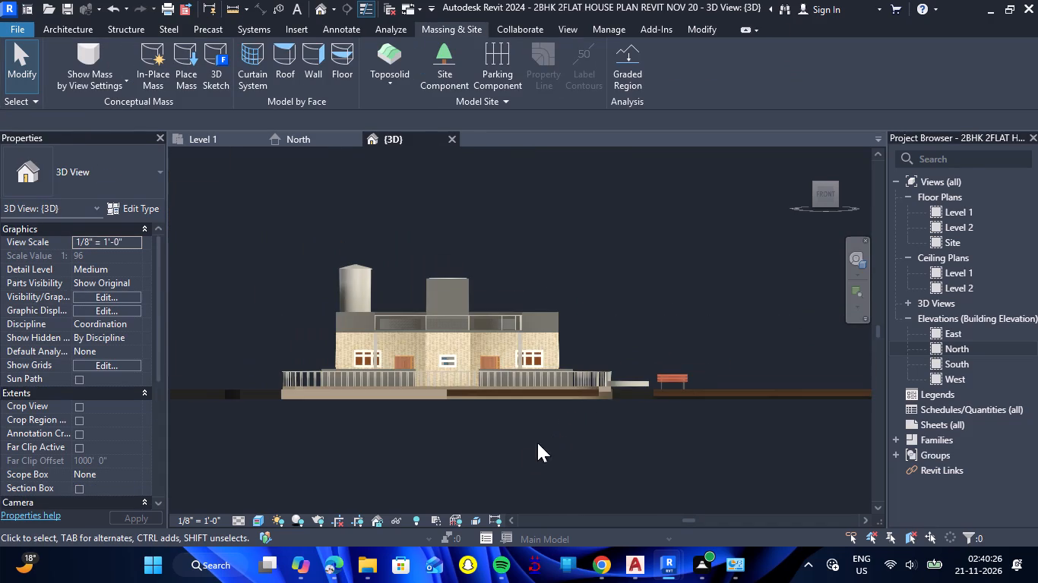
shift+drag(467, 468, 608, 515)
shift+right_drag(467, 468, 608, 515)
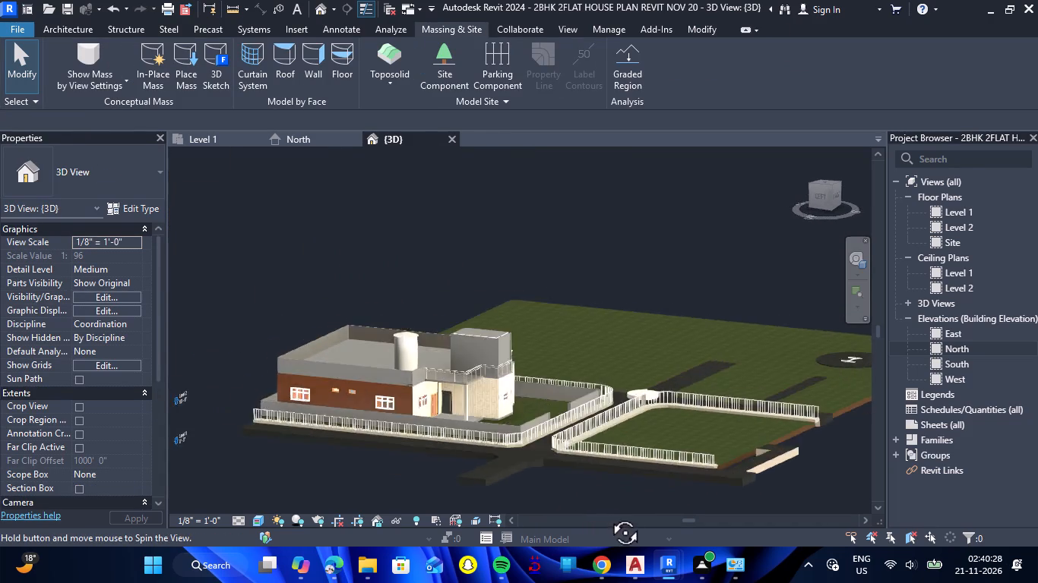
shift+drag(608, 515, 671, 500)
shift+right_drag(608, 515, 672, 499)
scroll(628, 430, down, 6)
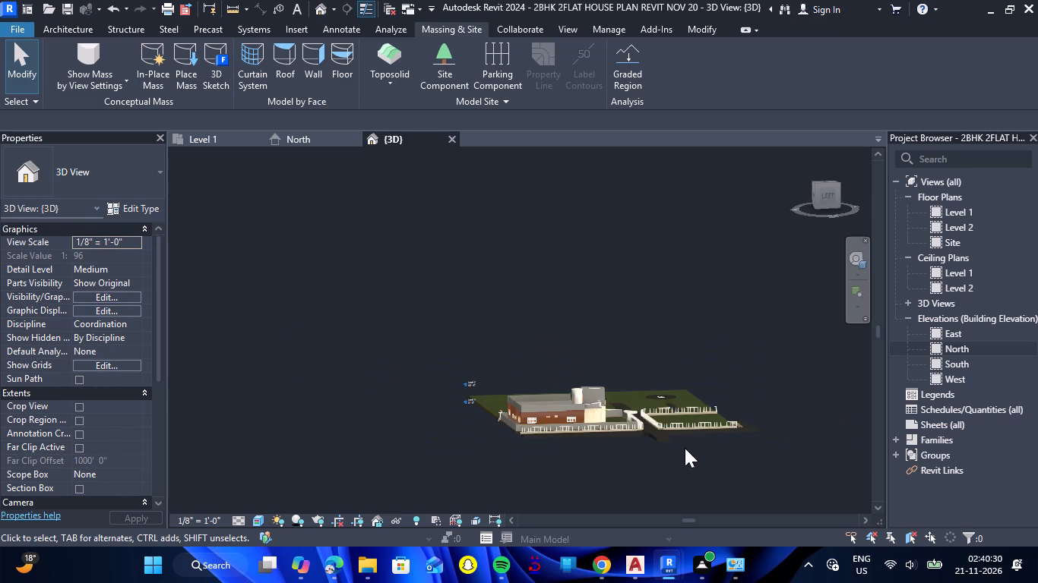
drag(733, 448, 712, 504)
shift+right_drag(733, 448, 712, 504)
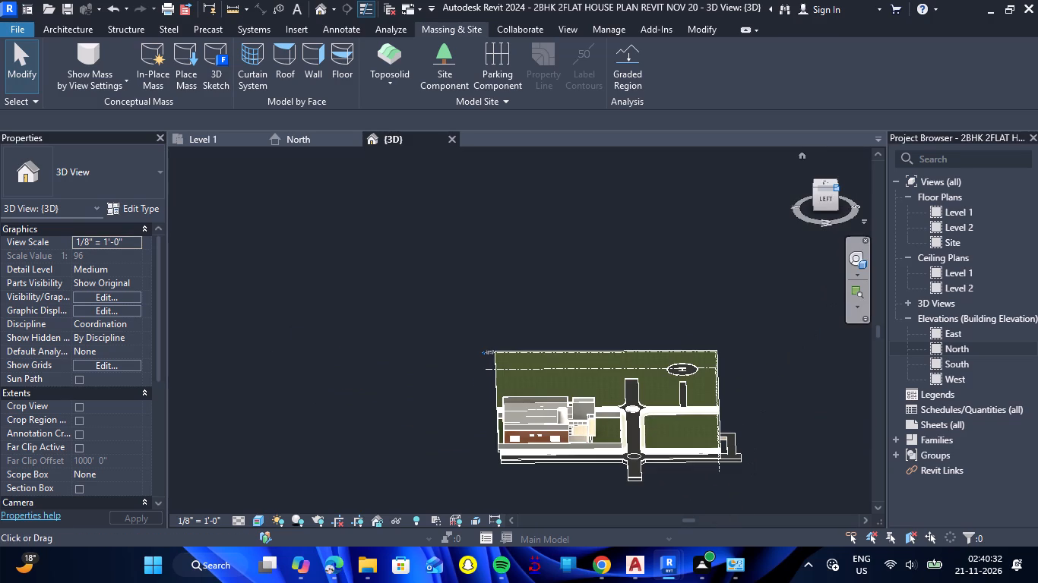
From the top view, place an M_Park Bench 1800mm component in the PARK's corner nearest the white roundabout, parallel to the footpath.
click(831, 183)
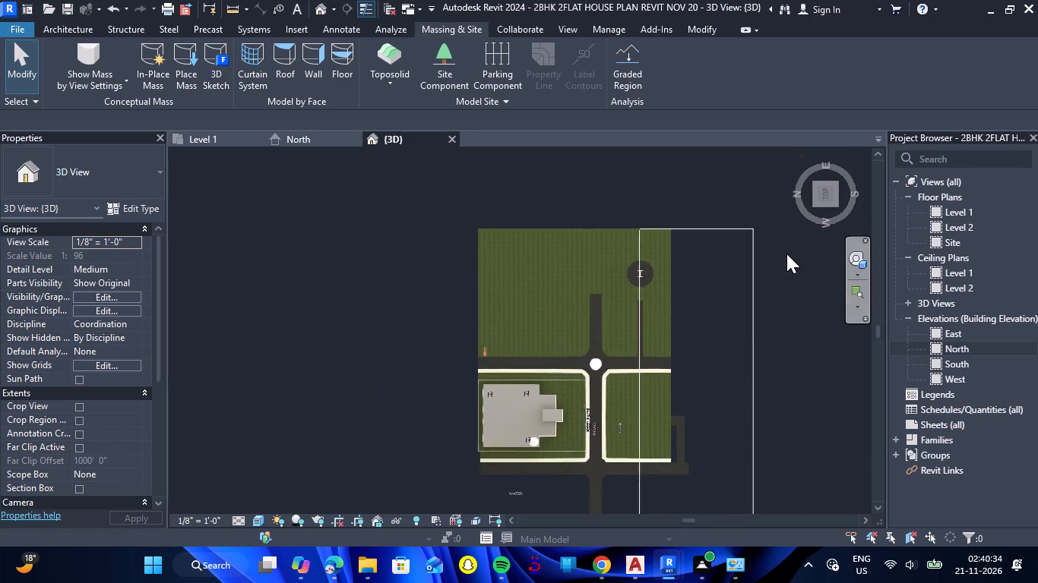
key(Escape)
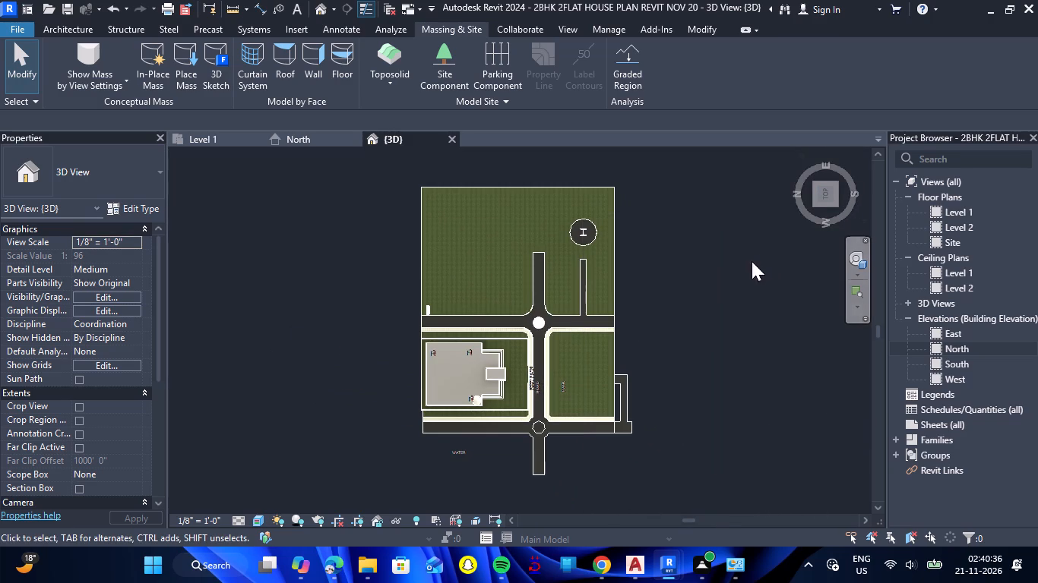
scroll(477, 375, up, 4)
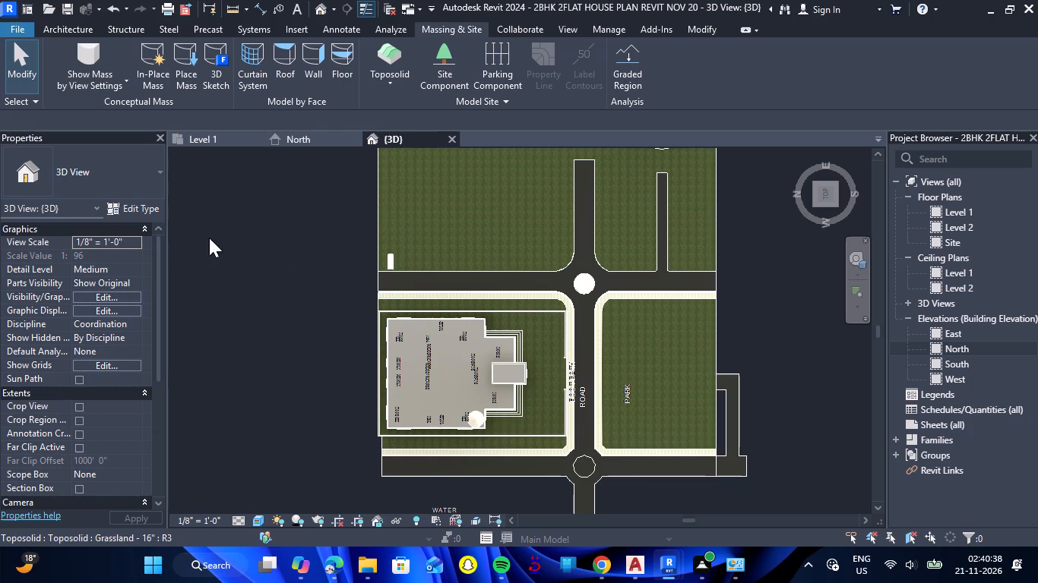
click(81, 23)
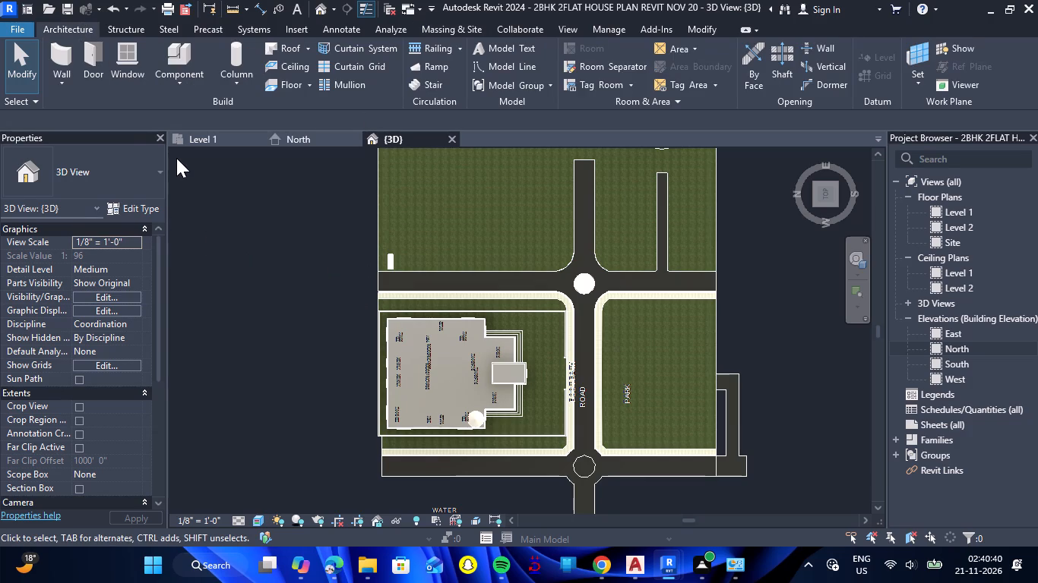
click(179, 66)
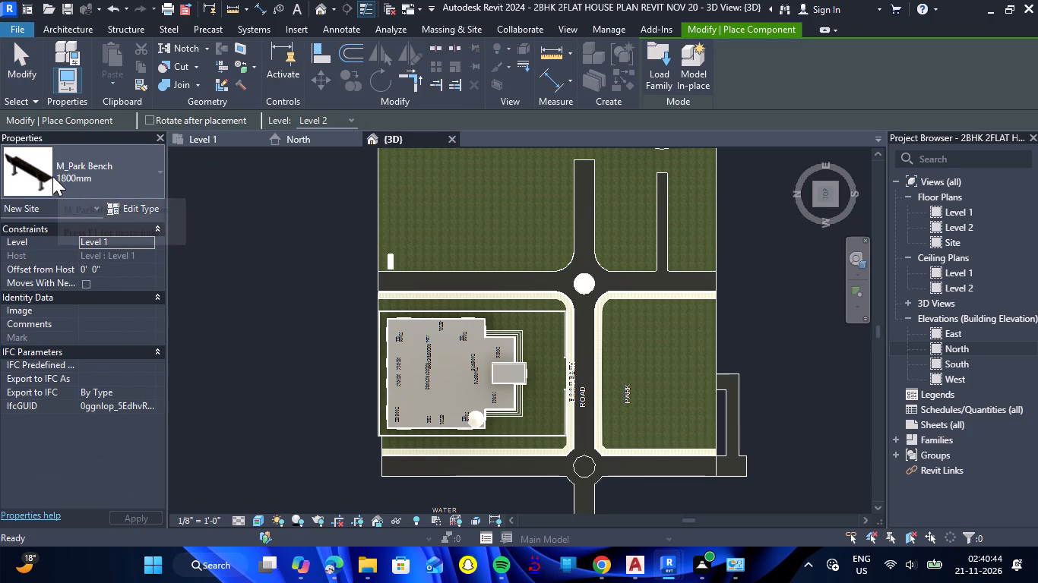
click(52, 176)
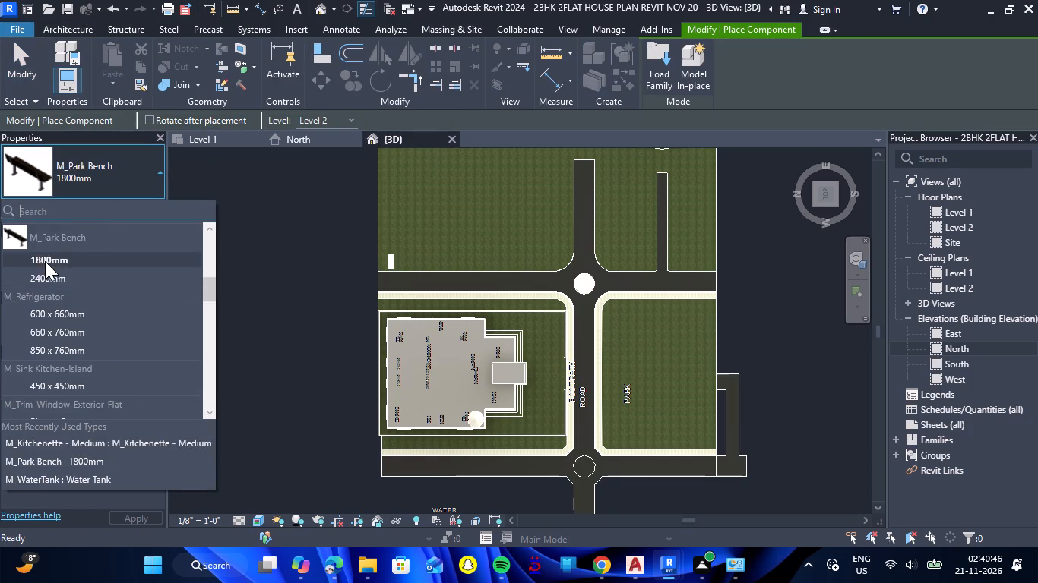
click(45, 261)
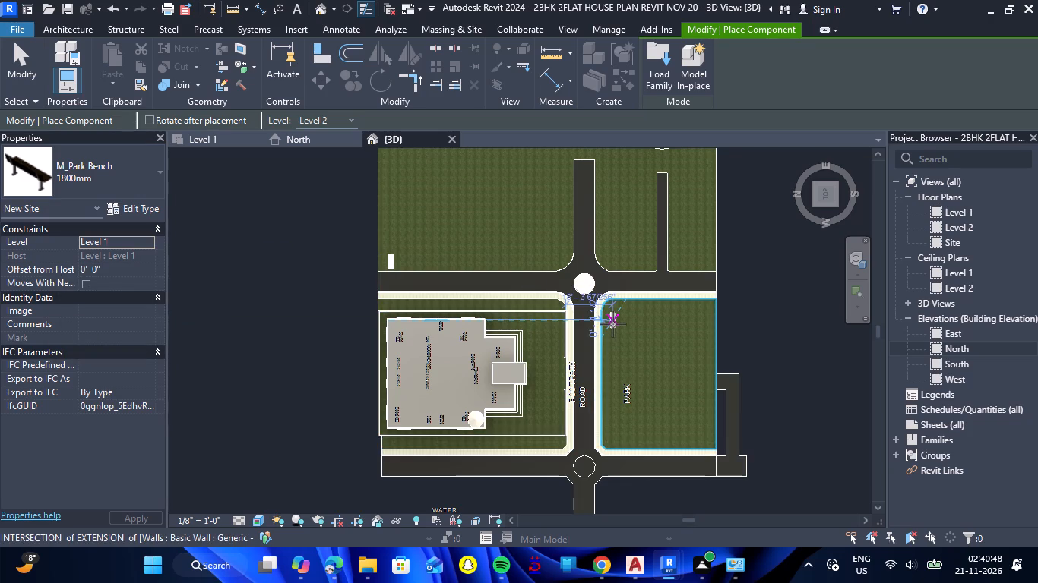
scroll(613, 324, up, 10)
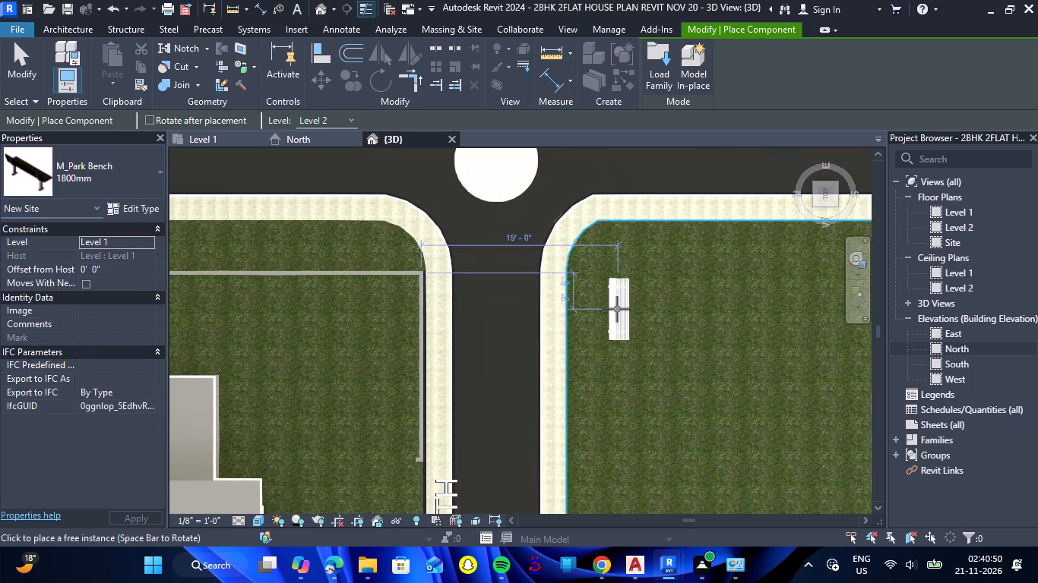
scroll(617, 309, up, 2)
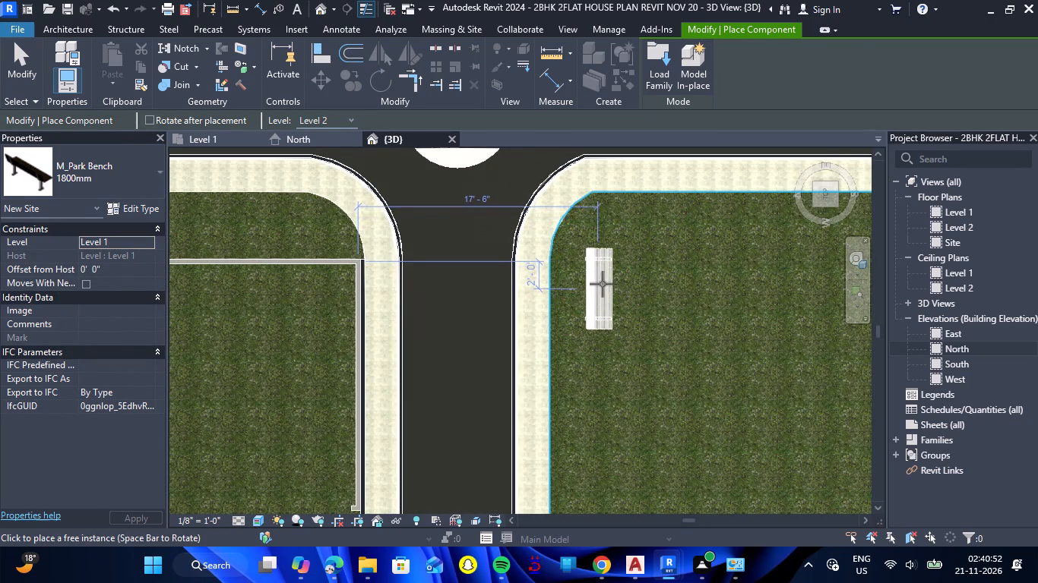
click(621, 267)
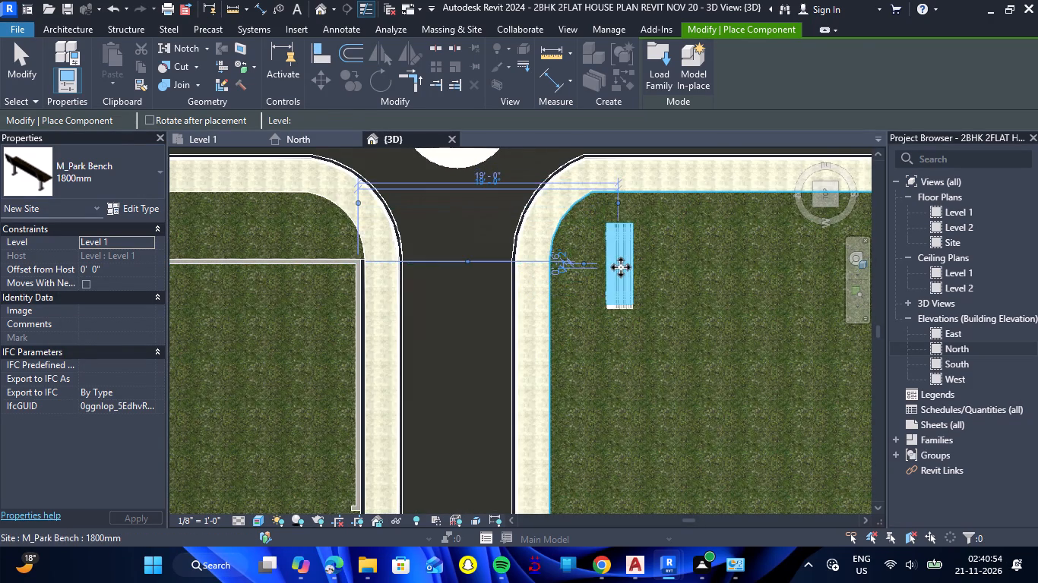
Place three more M_Park Bench 1800mm components in a spaced row along the PARK's edge facing the house, beside the footpath.
scroll(621, 267, down, 6)
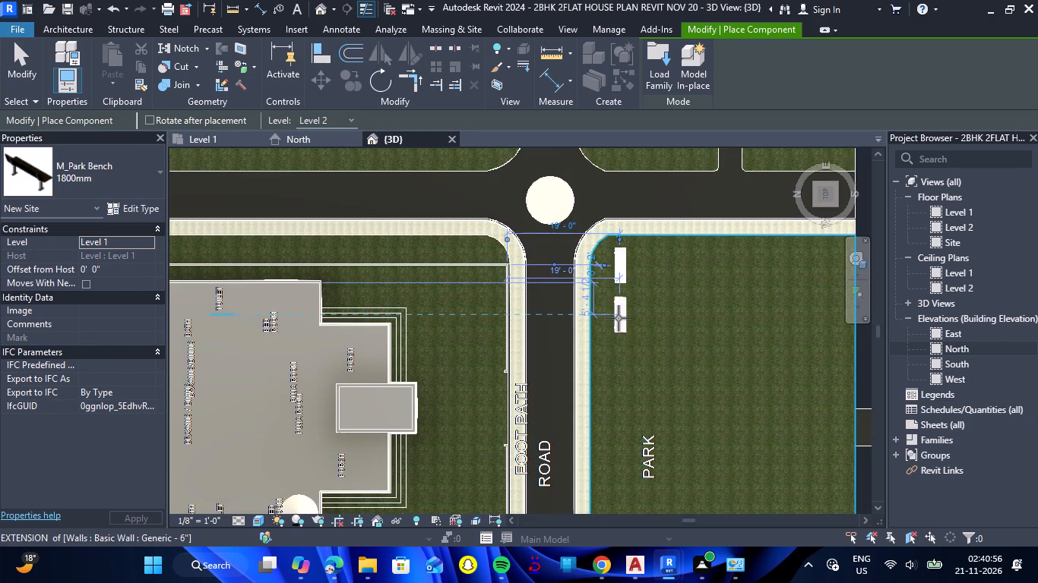
click(619, 318)
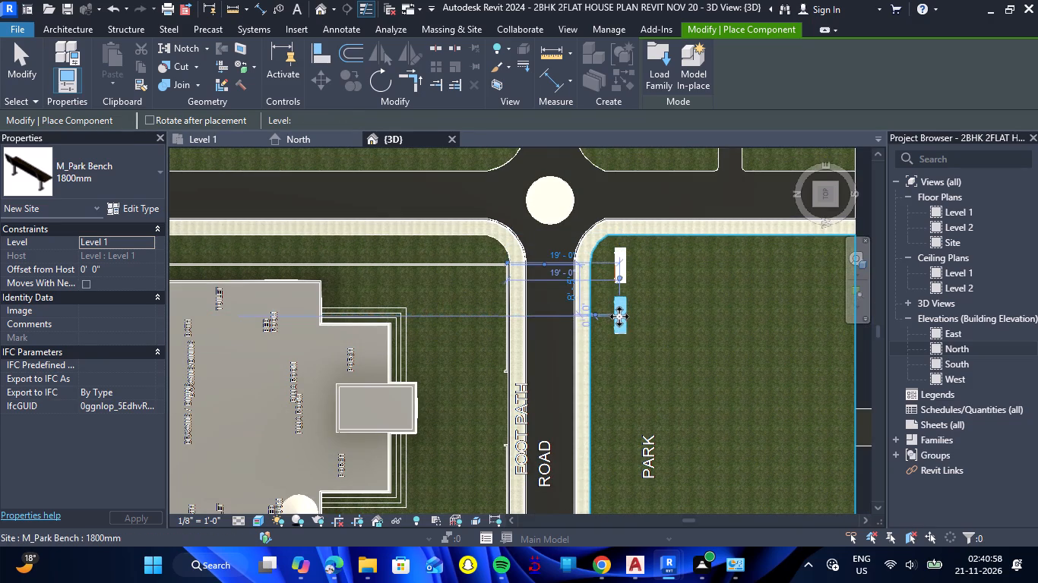
scroll(619, 317, down, 2)
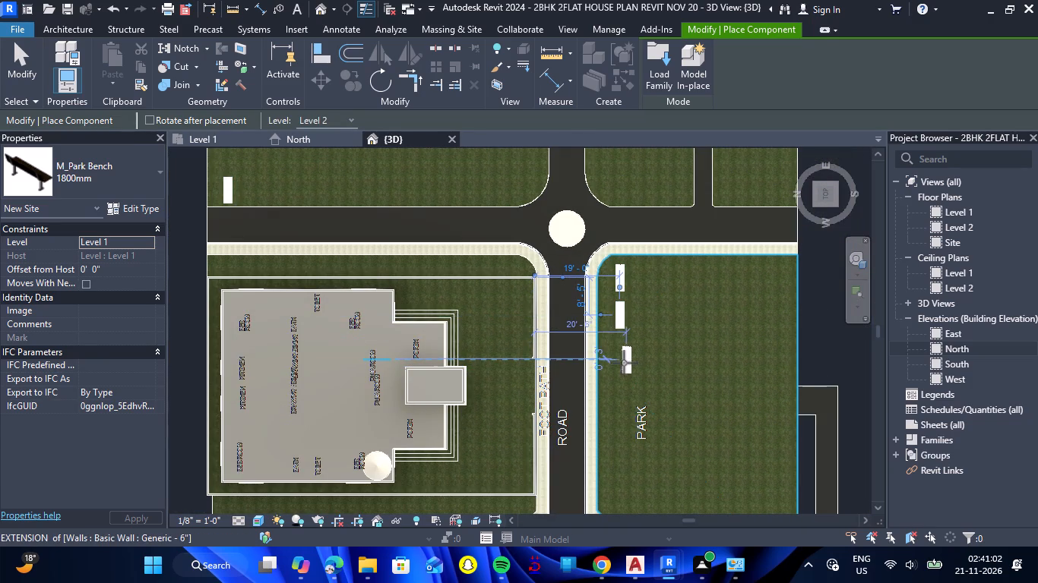
click(622, 364)
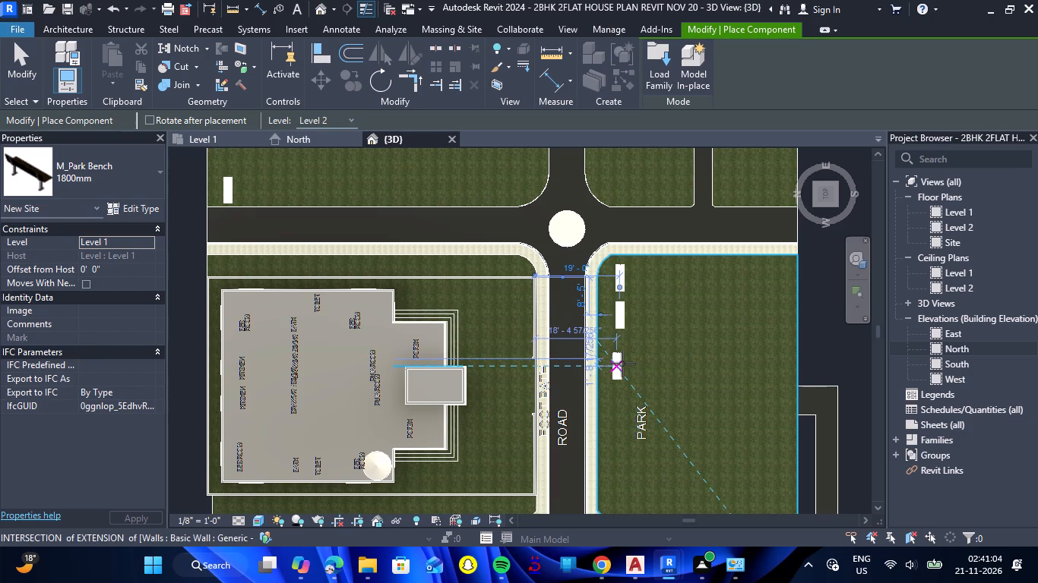
scroll(622, 364, down, 4)
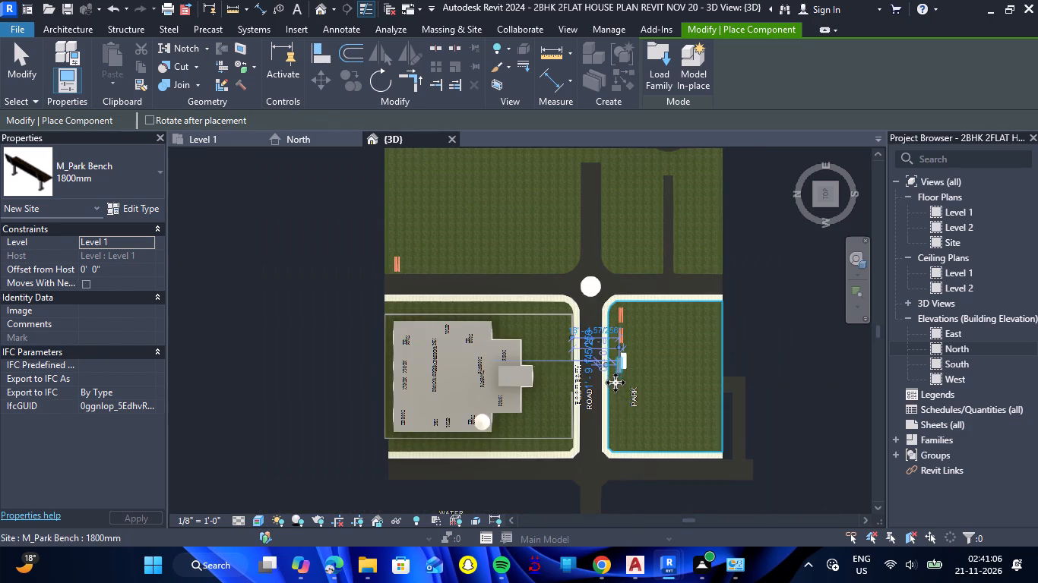
scroll(616, 393, up, 9)
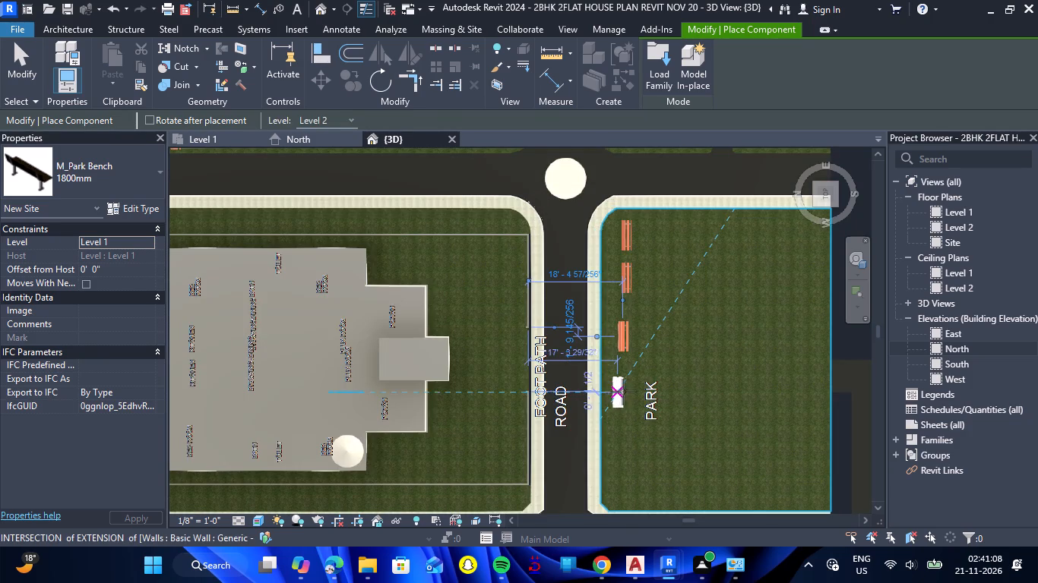
click(625, 389)
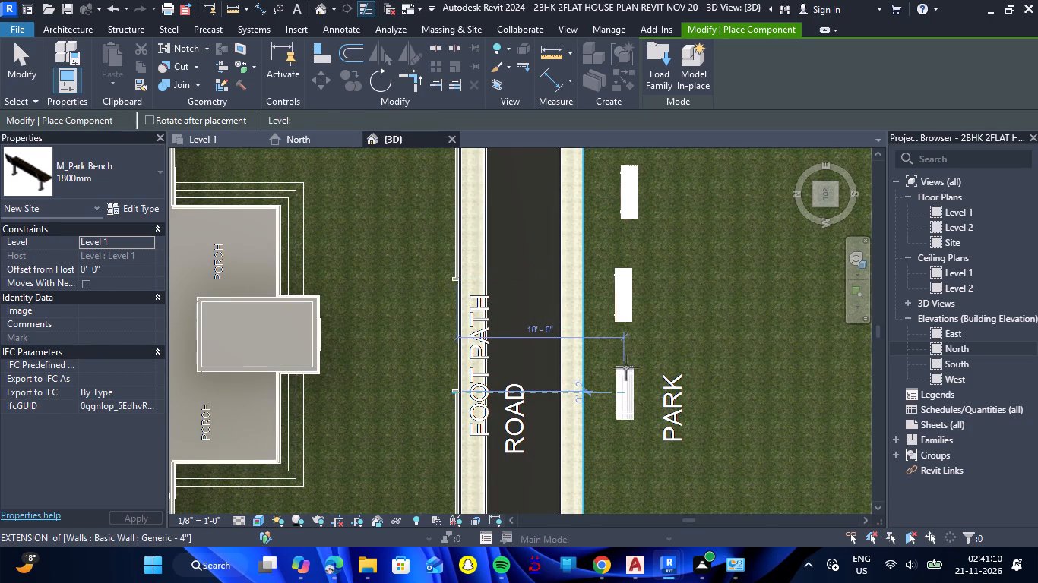
scroll(632, 363, down, 10)
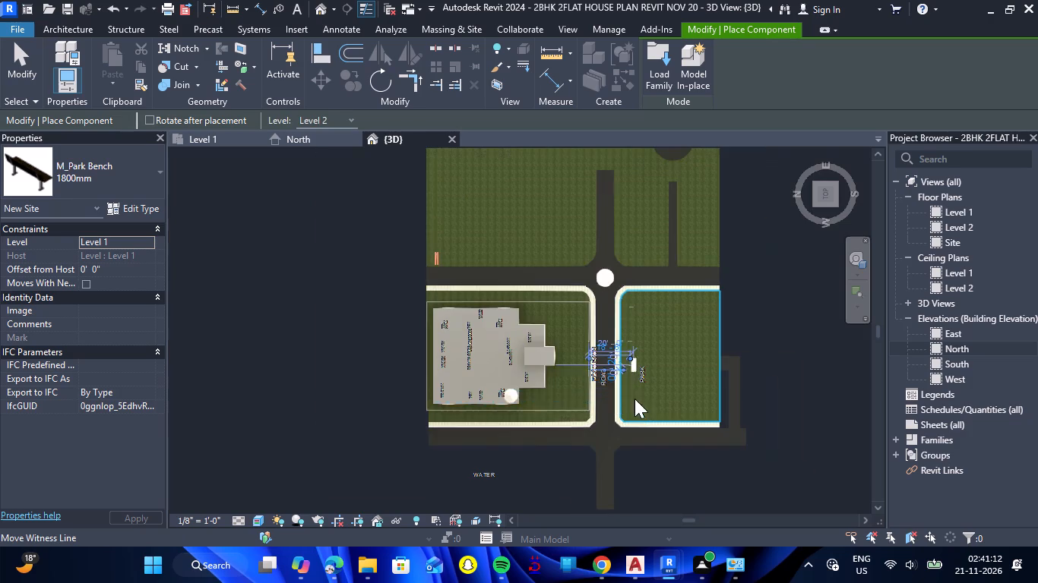
scroll(630, 402, up, 3)
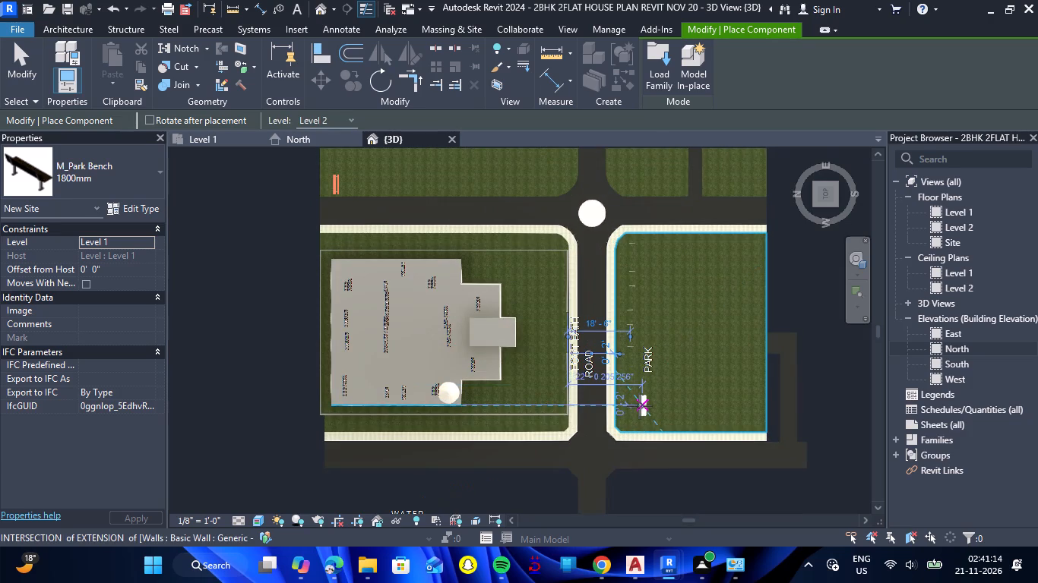
key(Escape)
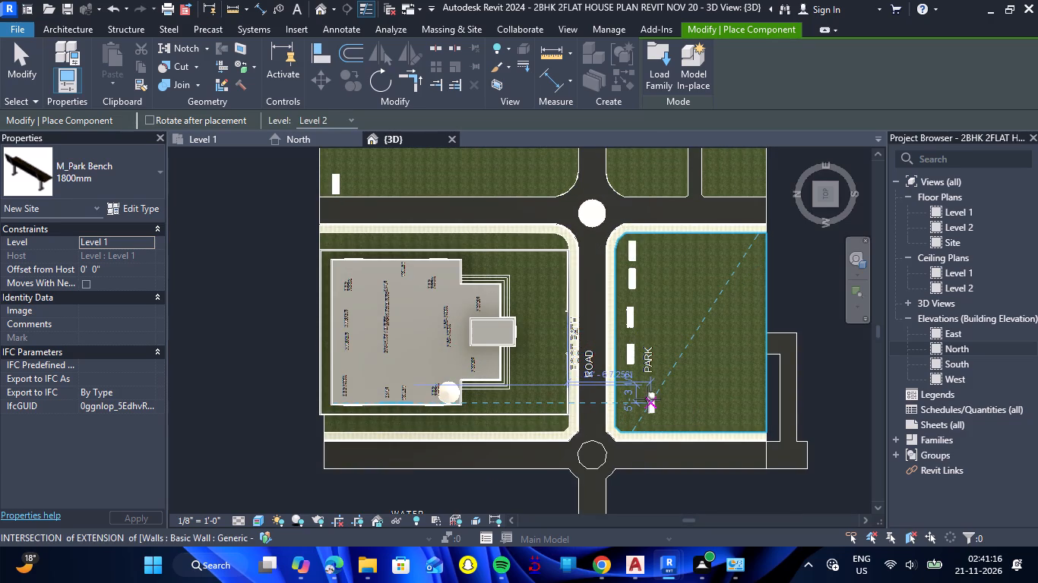
key(Escape)
Examine the row of park benches from above, at angles and from the front, checking how they sit on the PARK's grassland.
scroll(640, 319, up, 3)
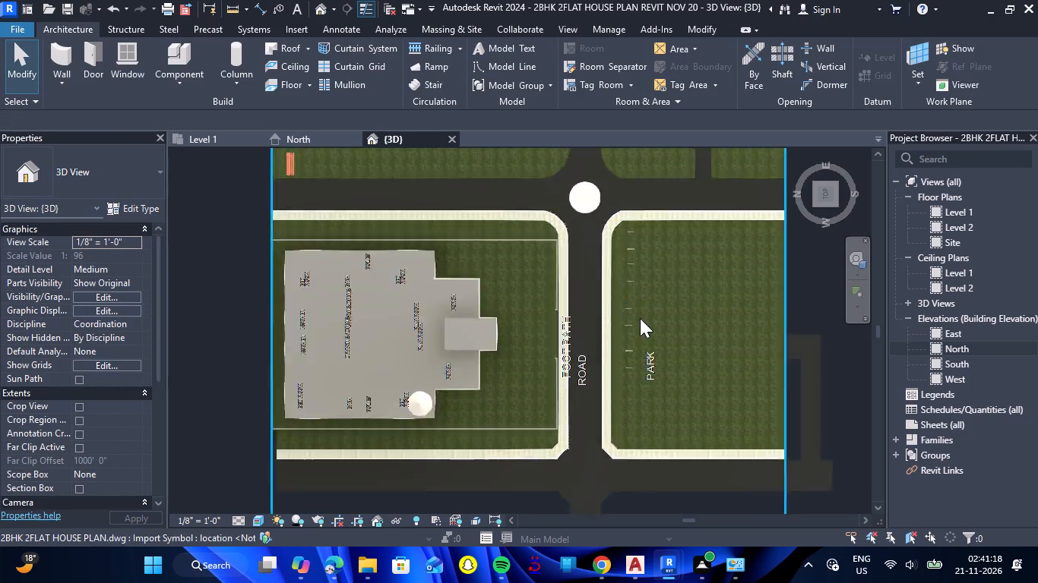
scroll(640, 318, up, 2)
scroll(647, 322, down, 3)
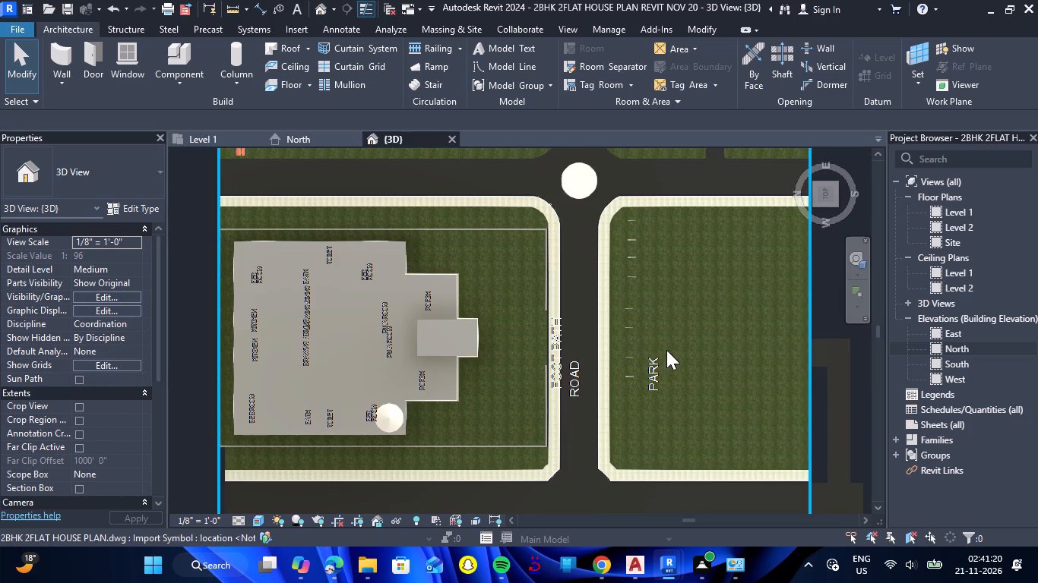
scroll(666, 350, down, 4)
shift+drag(812, 389, 809, 391)
shift+right_drag(812, 389, 809, 391)
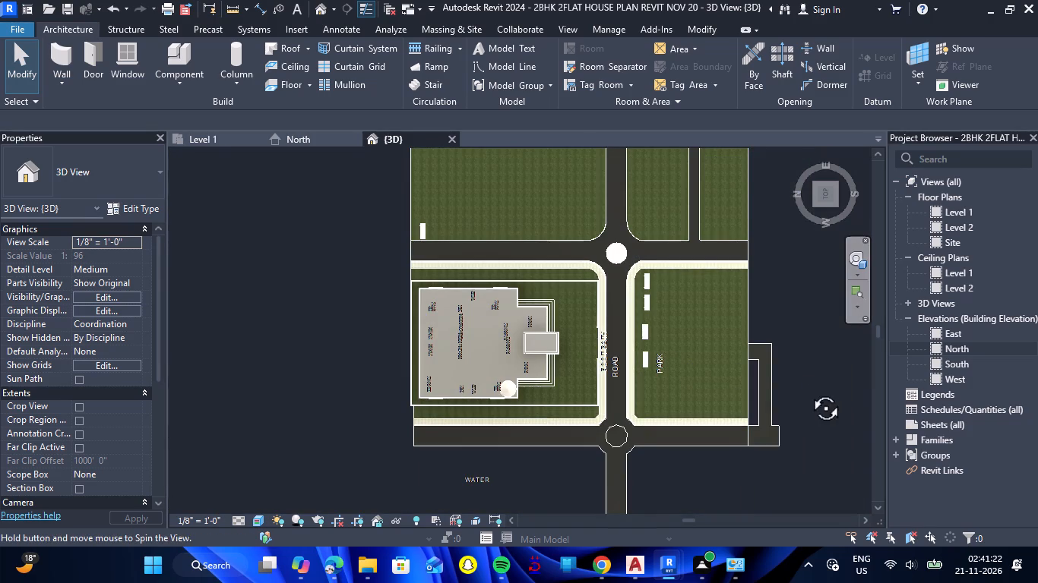
shift+drag(809, 391, 698, 200)
shift+right_drag(809, 391, 698, 200)
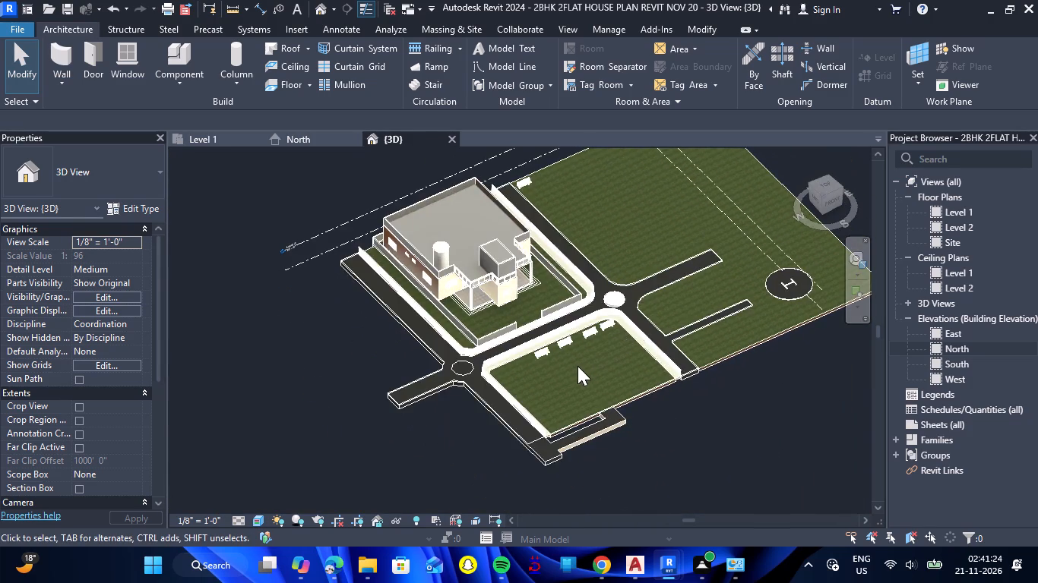
scroll(577, 365, up, 7)
shift+drag(595, 386, 479, 520)
shift+right_drag(595, 386, 479, 520)
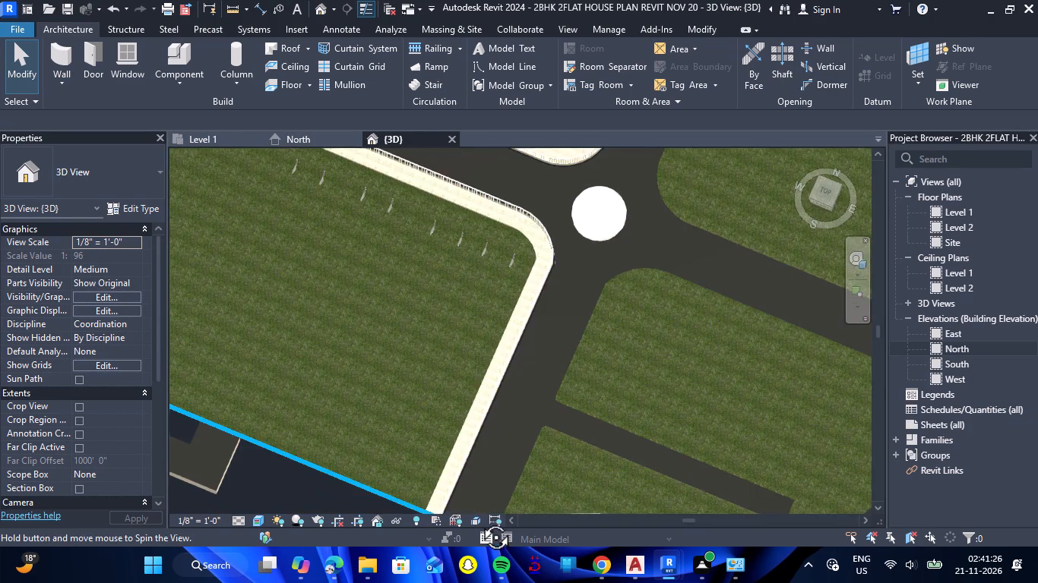
shift+drag(479, 520, 478, 512)
shift+right_drag(479, 520, 478, 512)
scroll(530, 440, down, 5)
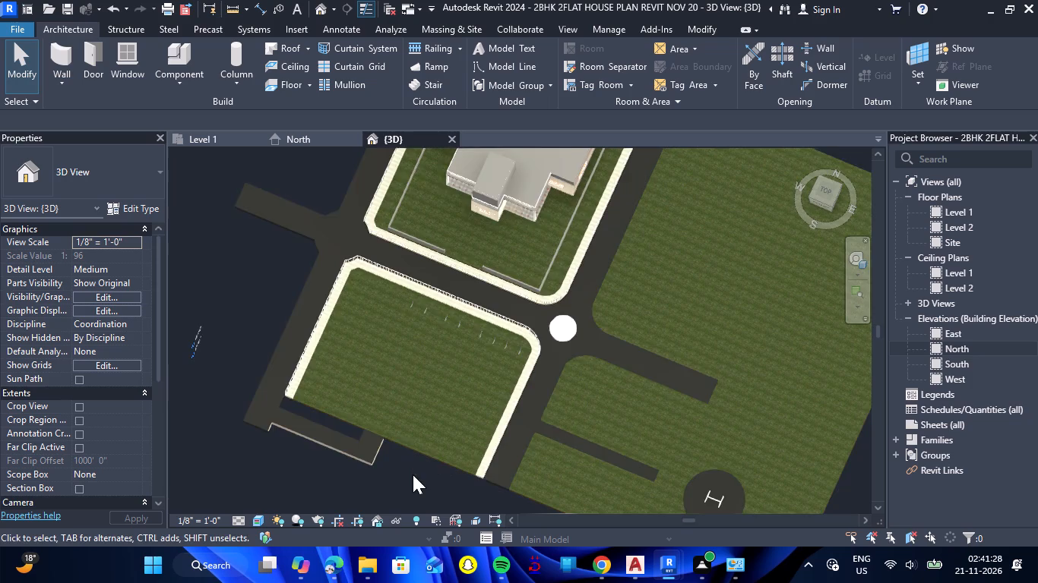
shift+drag(413, 474, 475, 335)
shift+right_drag(413, 474, 475, 335)
key(Escape)
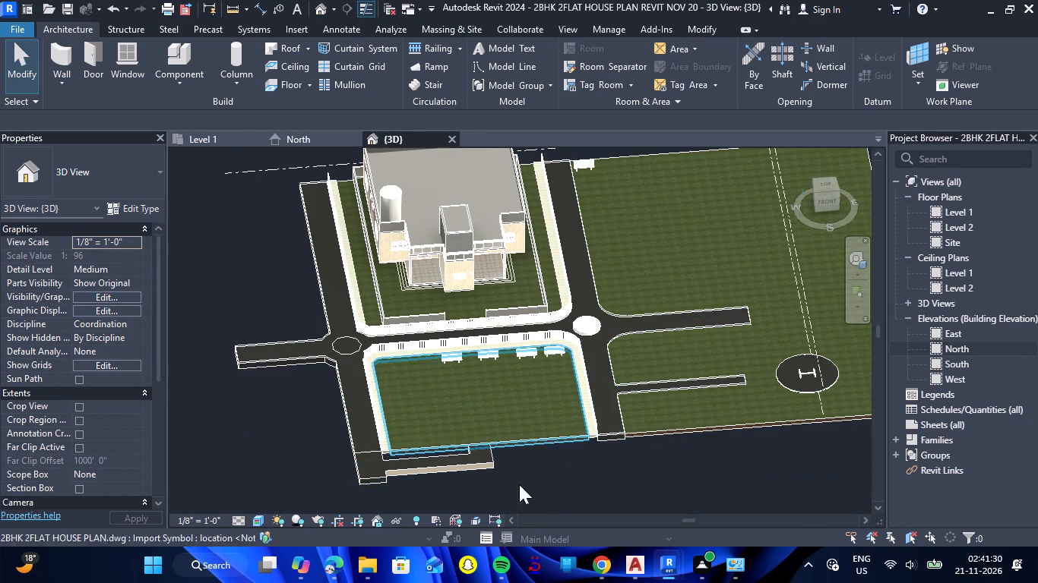
key(Escape)
shift+right_drag(548, 490, 549, 436)
shift+drag(548, 490, 549, 436)
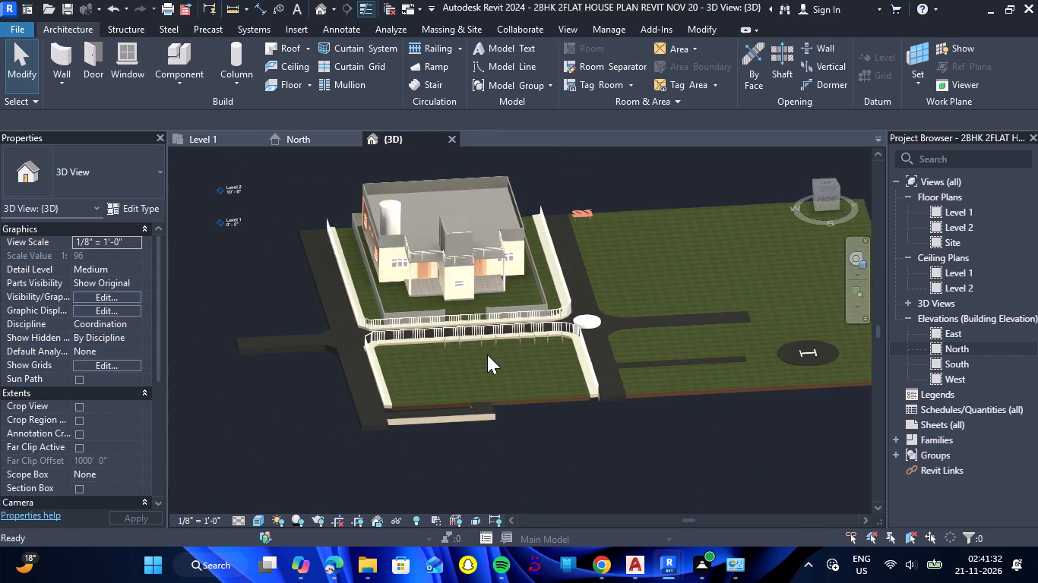
scroll(477, 339, up, 7)
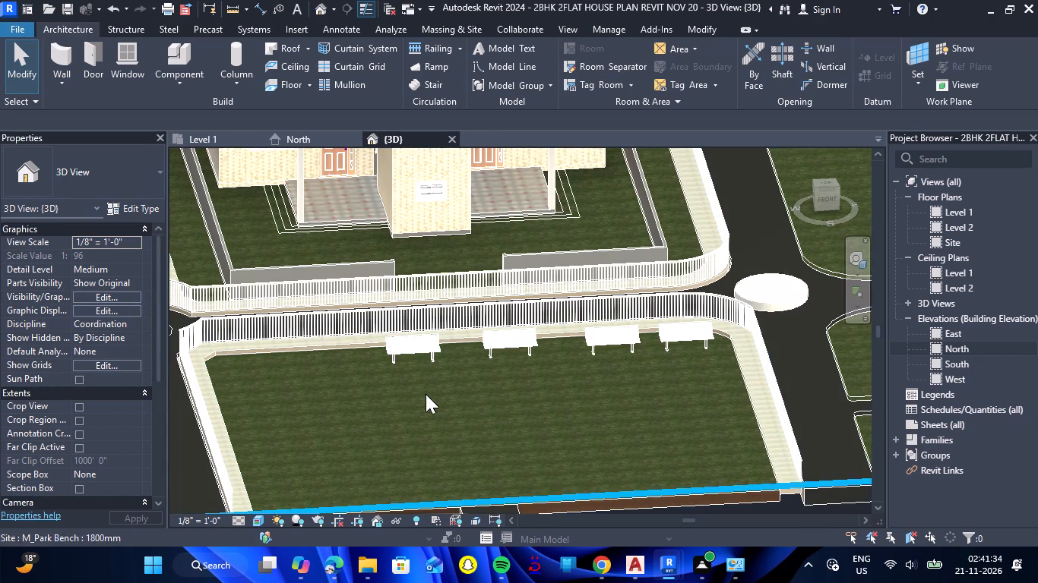
scroll(559, 430, down, 5)
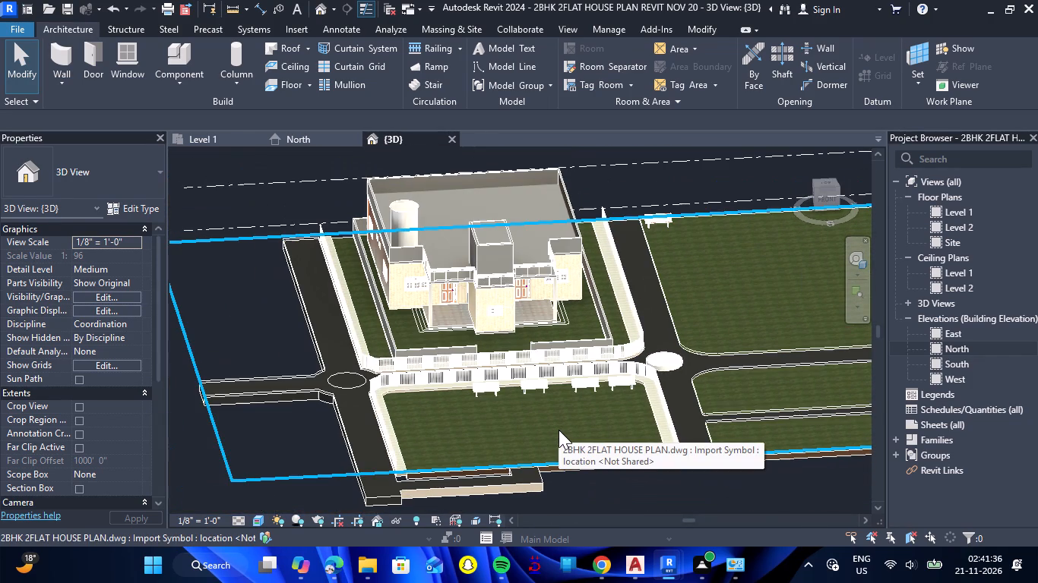
scroll(559, 430, down, 1)
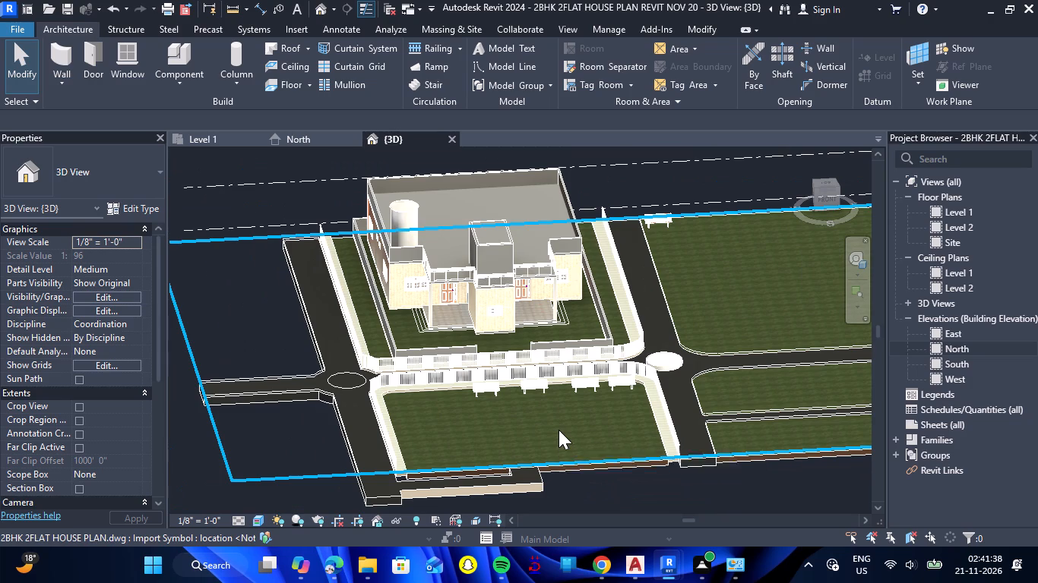
shift+drag(309, 462, 330, 455)
shift+right_drag(309, 462, 330, 455)
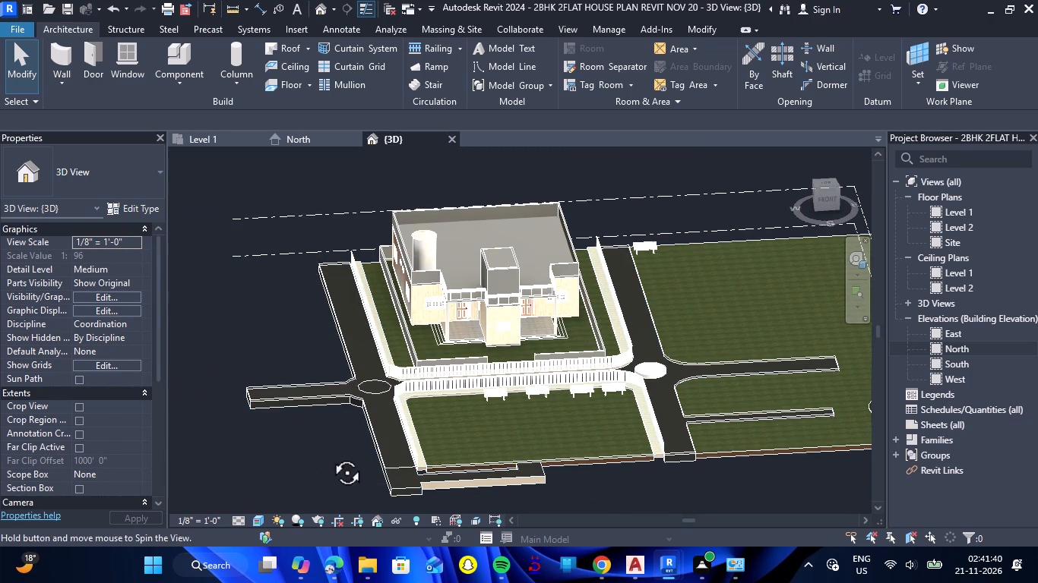
shift+drag(330, 455, 356, 418)
shift+right_drag(330, 455, 356, 418)
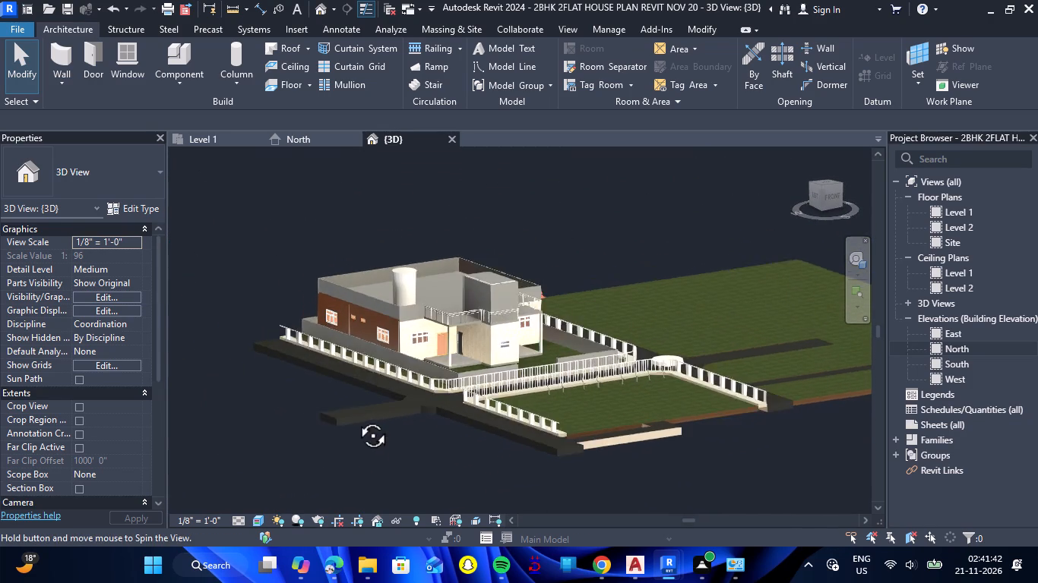
shift+right_drag(356, 418, 309, 433)
shift+drag(356, 418, 309, 433)
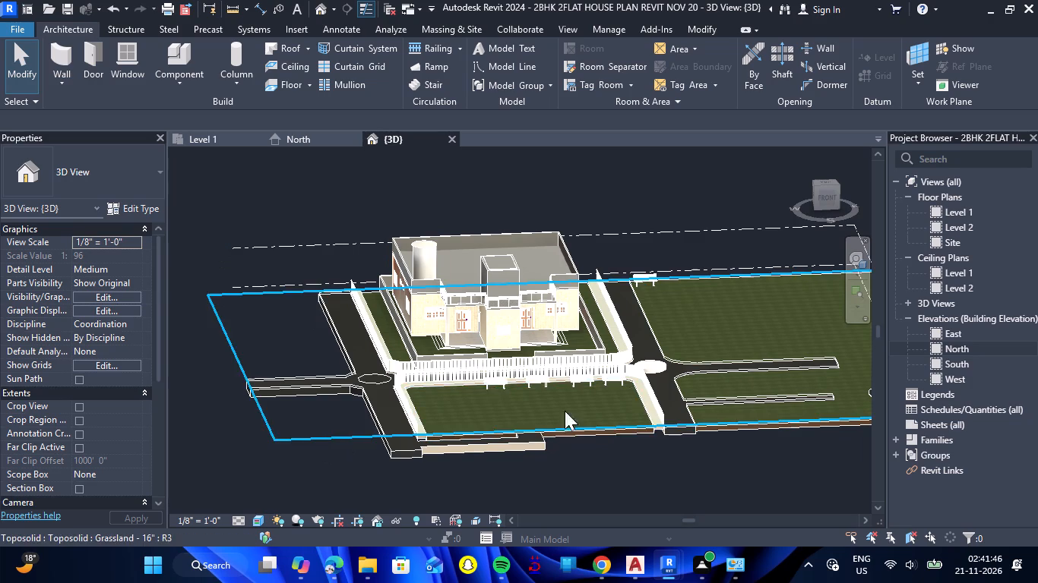
scroll(572, 399, up, 6)
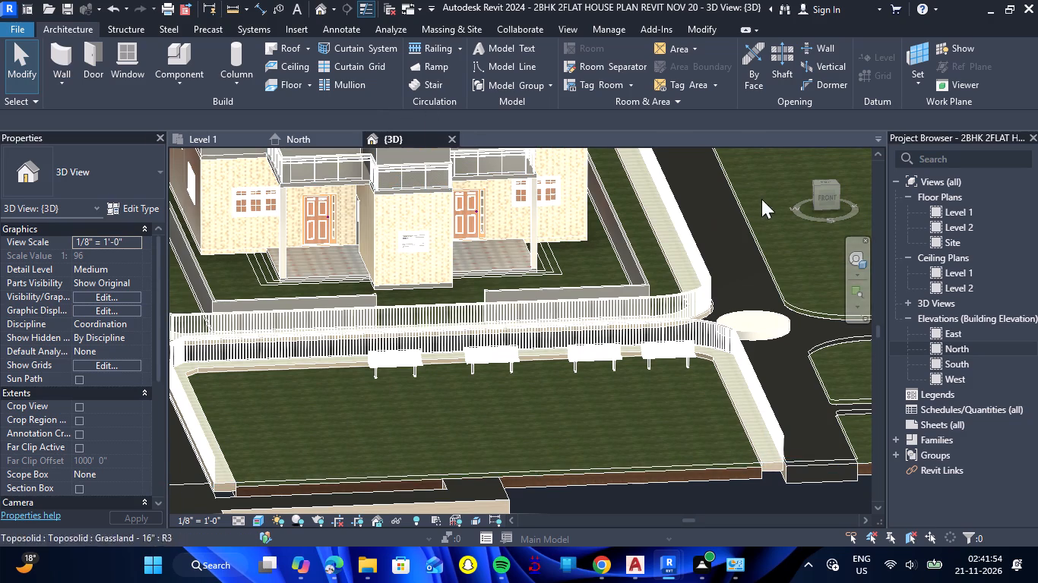
In the top view of the whole site, start a new toposolid using the Water - 36" type.
click(826, 184)
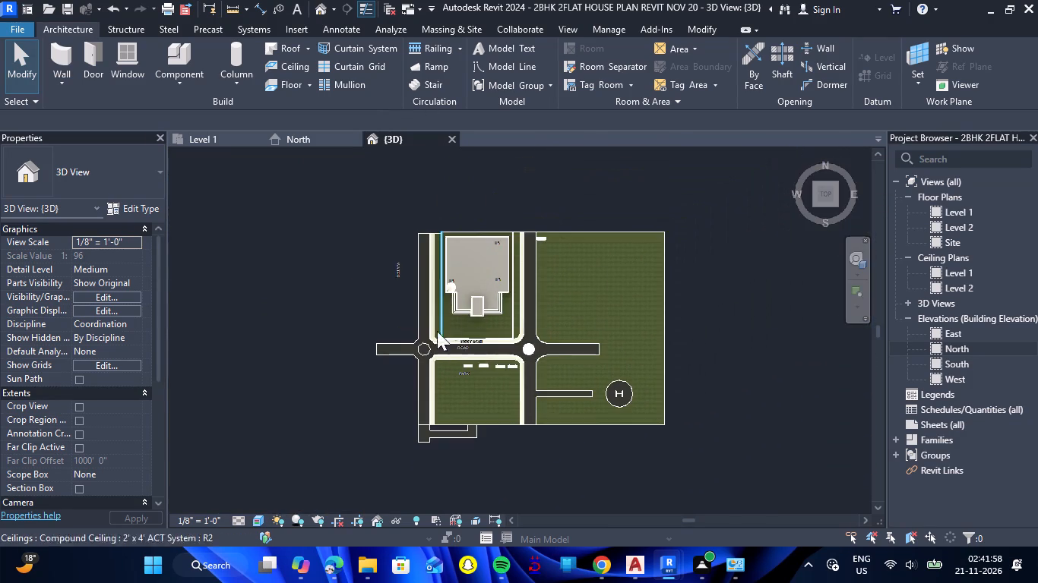
scroll(433, 353, up, 10)
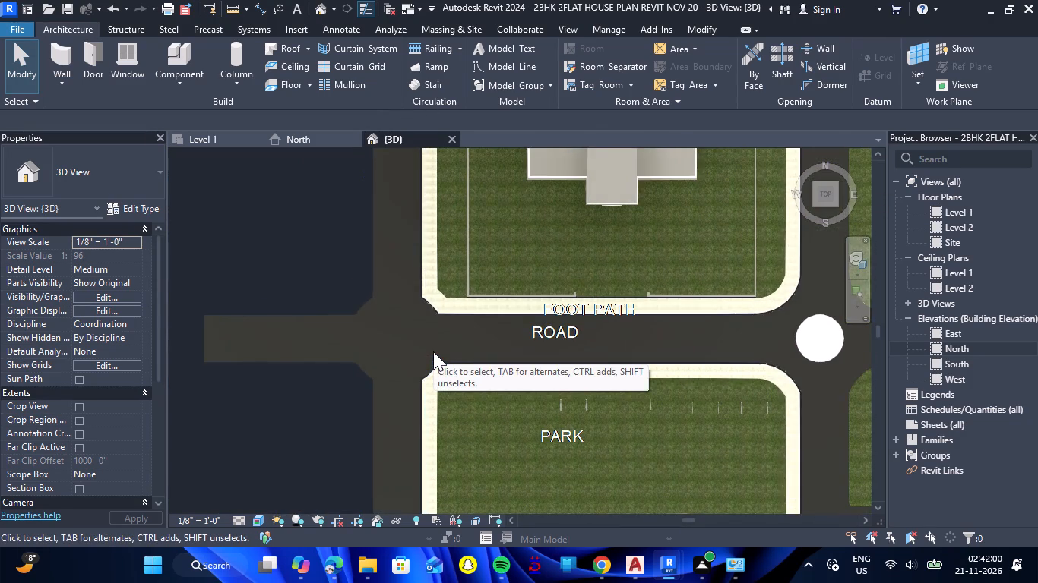
scroll(445, 358, down, 3)
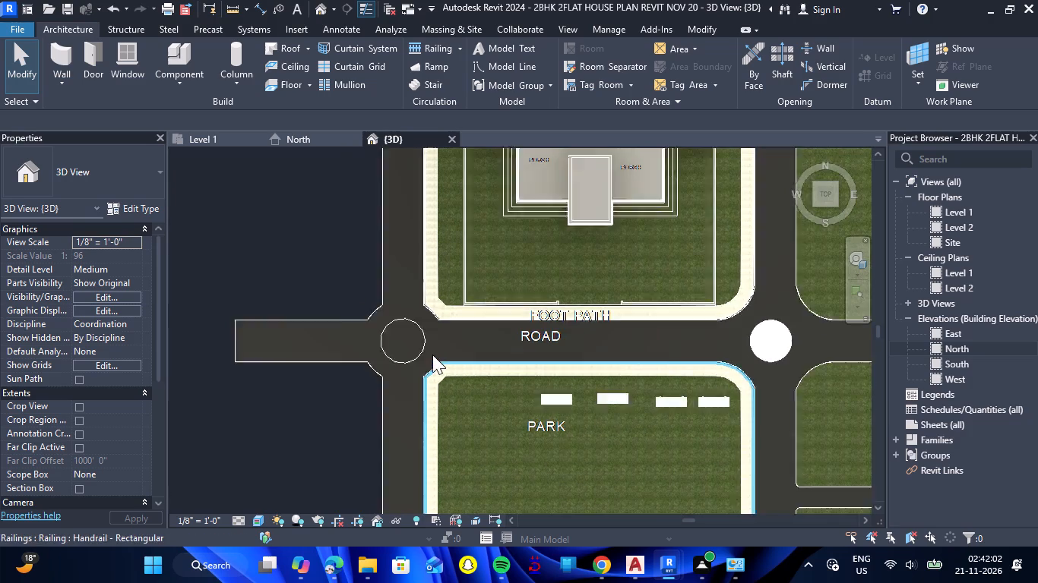
scroll(432, 355, down, 4)
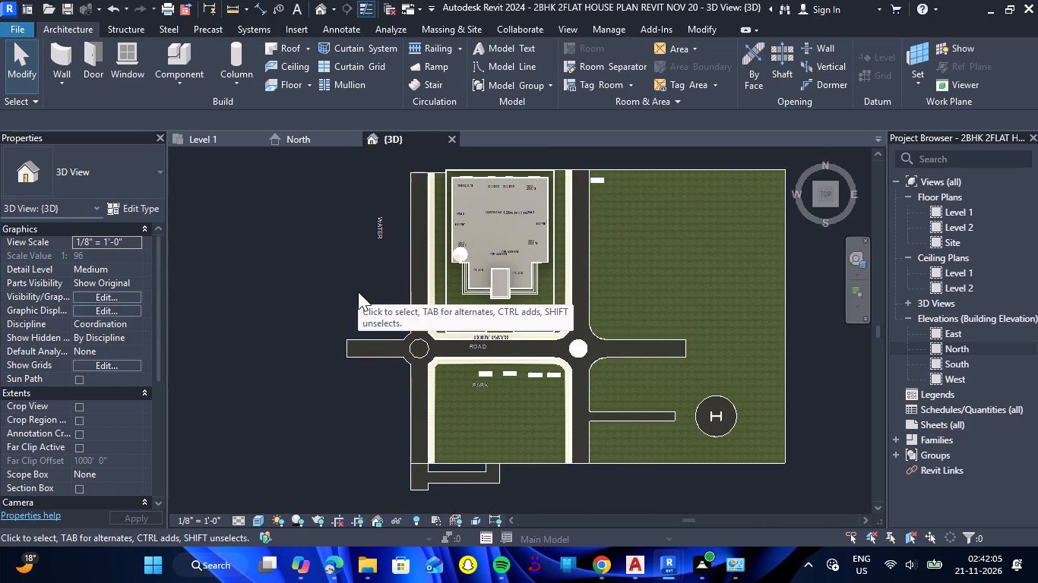
click(465, 31)
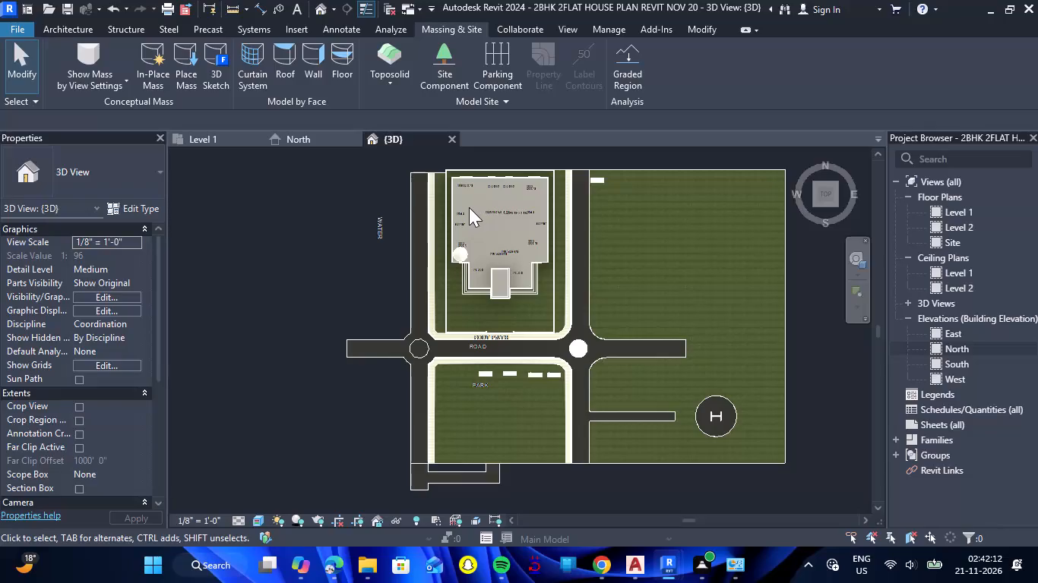
click(401, 59)
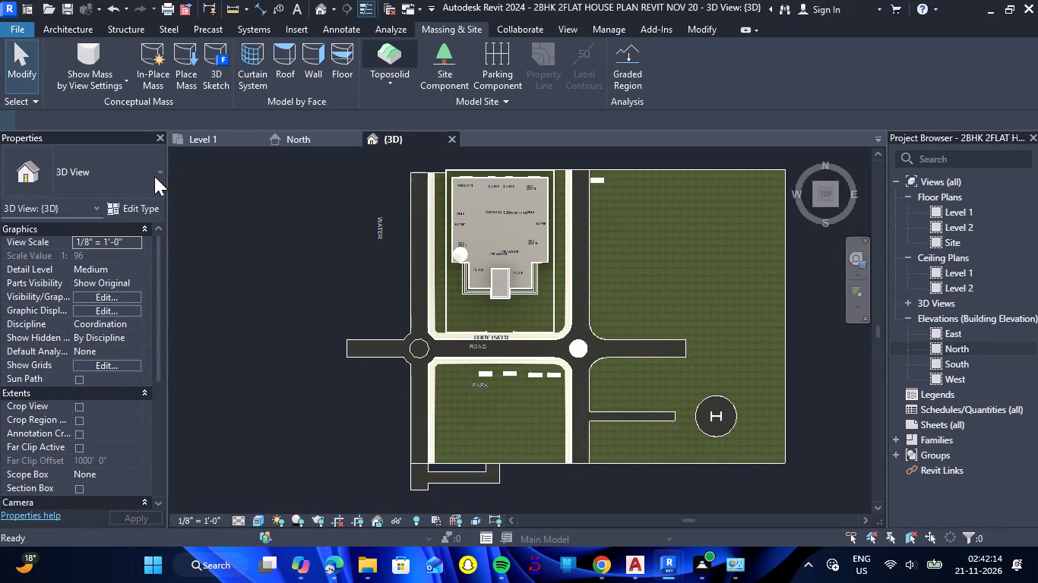
click(160, 172)
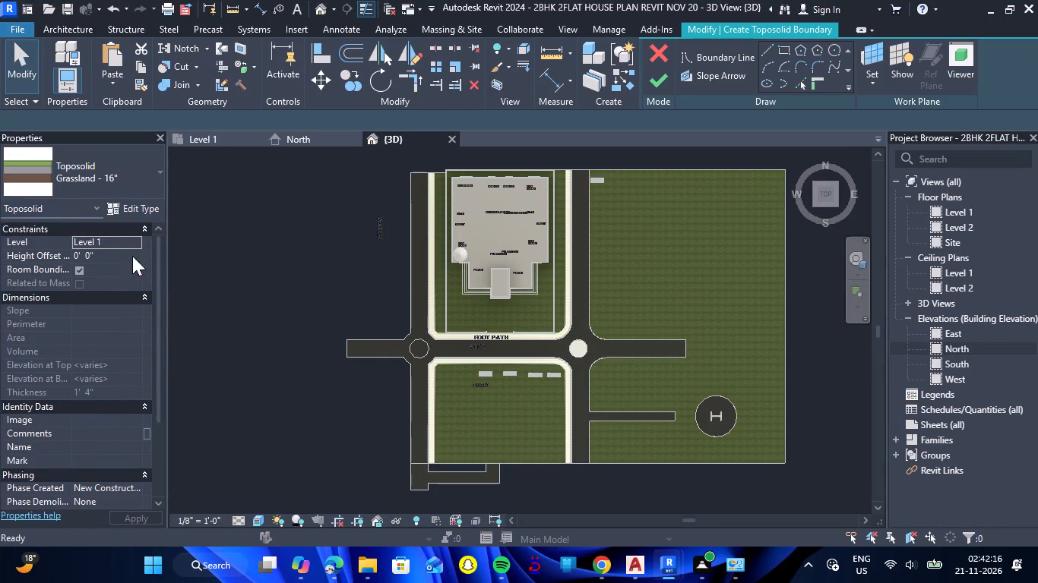
click(154, 169)
scroll(98, 342, down, 6)
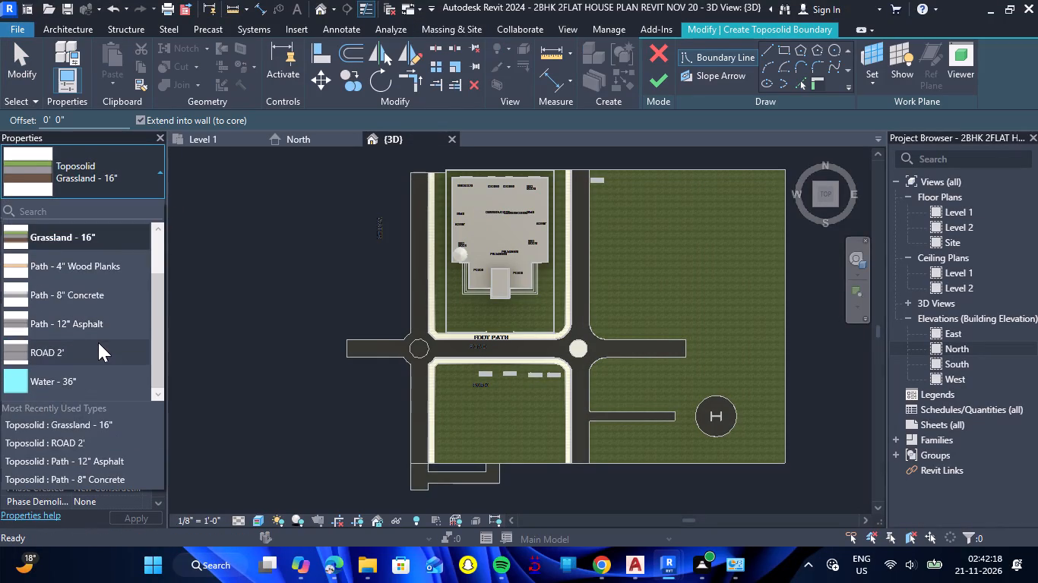
click(80, 375)
Add a structure layer to the Water - 36" type's assembly, directly beneath the Water layer and inside the core boundary.
click(130, 208)
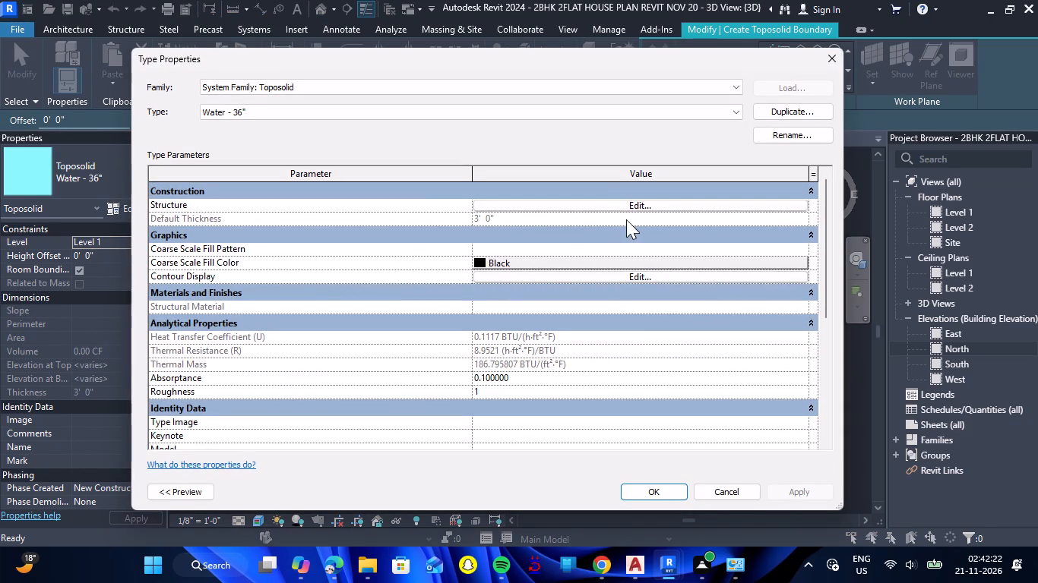
click(644, 203)
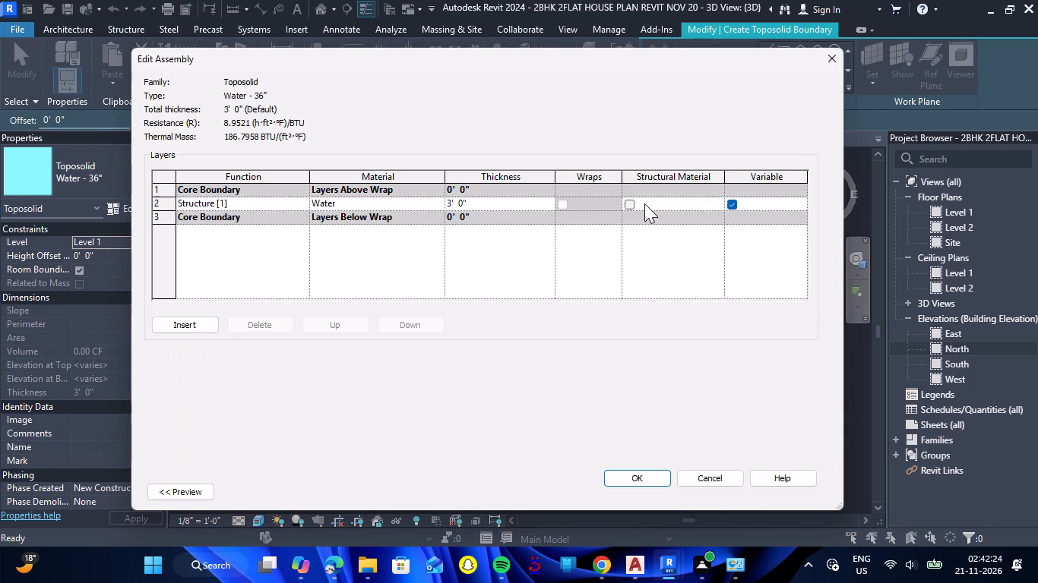
click(185, 322)
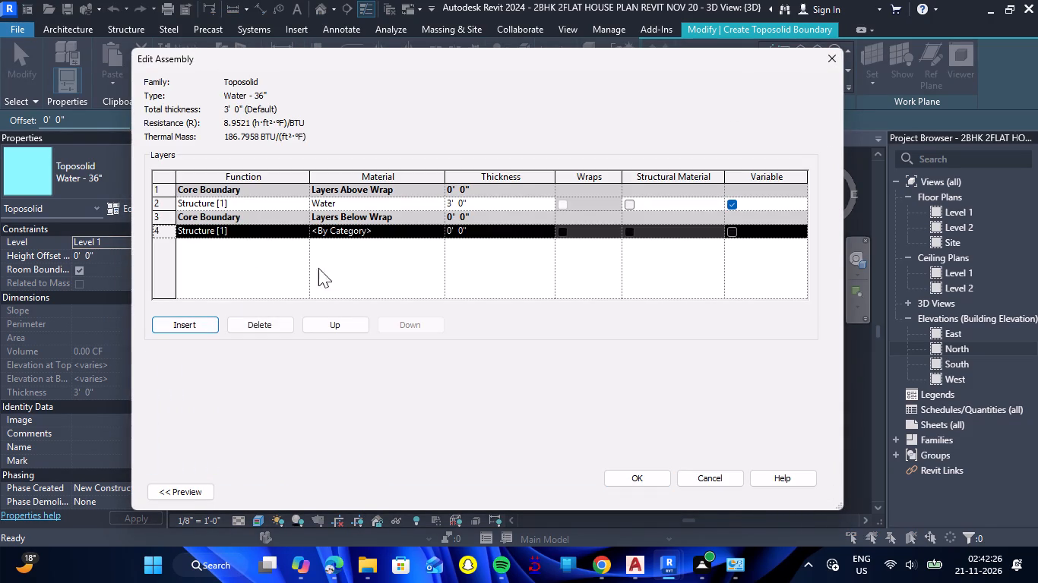
click(348, 329)
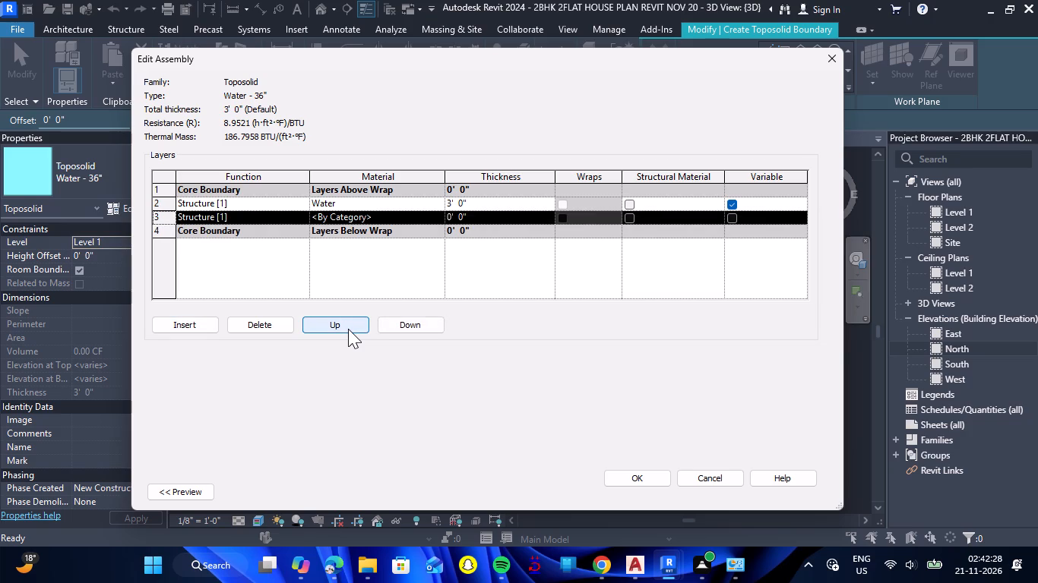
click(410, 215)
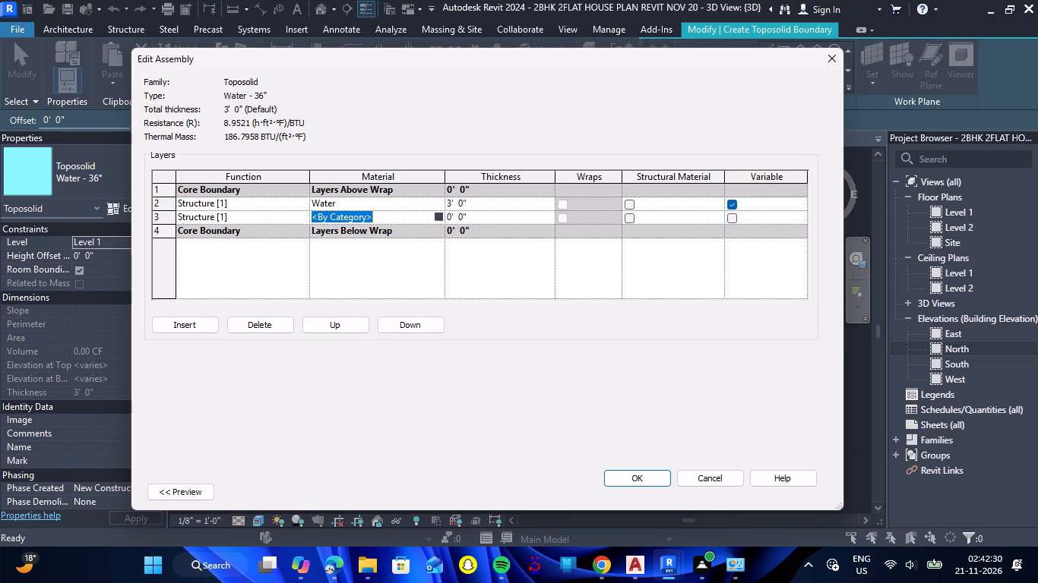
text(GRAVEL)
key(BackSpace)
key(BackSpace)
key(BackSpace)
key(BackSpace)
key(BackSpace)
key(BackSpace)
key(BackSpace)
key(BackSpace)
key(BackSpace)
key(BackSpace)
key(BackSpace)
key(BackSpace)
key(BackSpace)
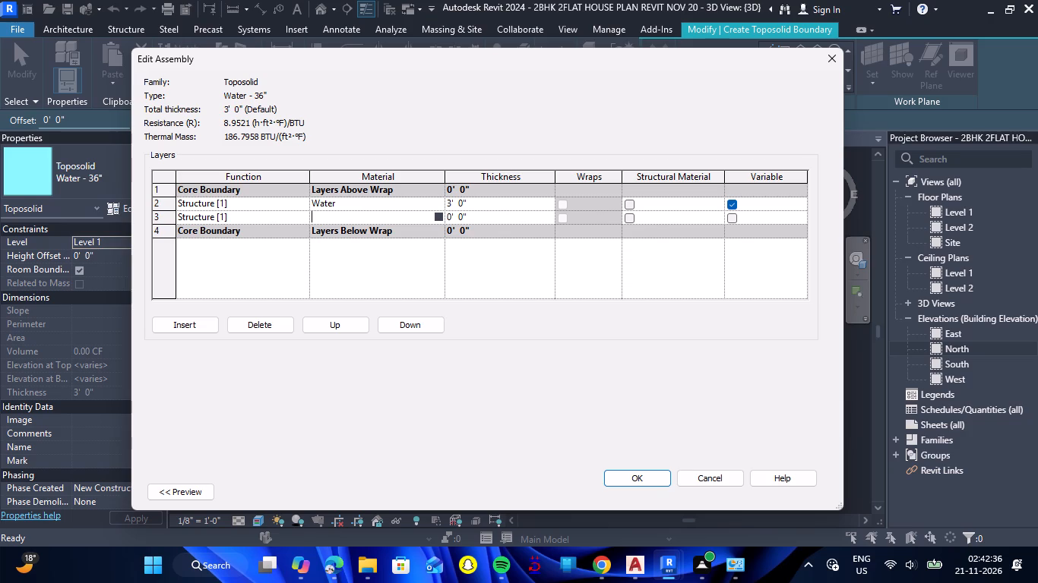
Find the Earth material in the project materials and assign it to the new layer beneath Water.
text(EARTH)
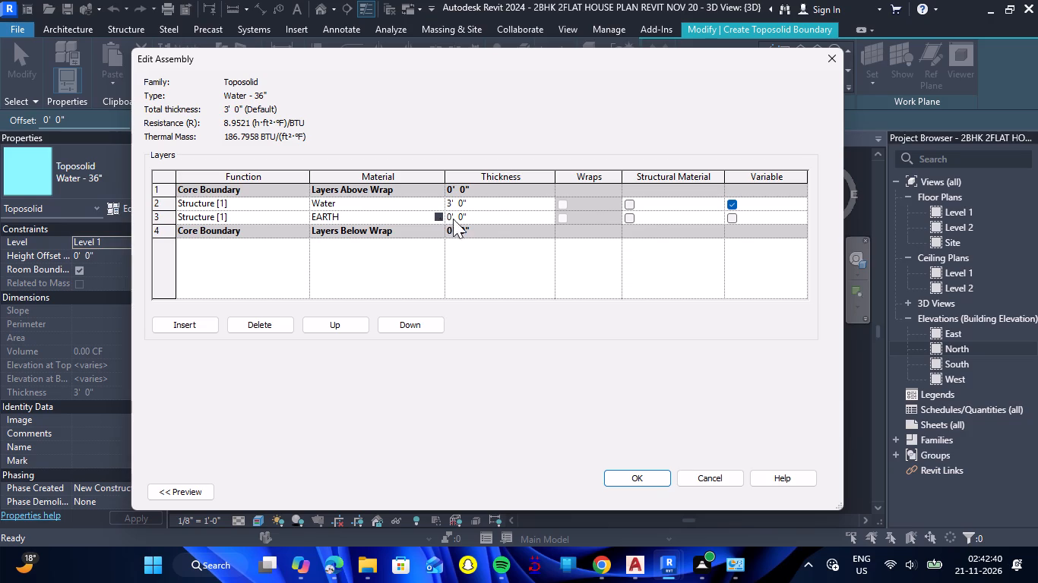
click(441, 216)
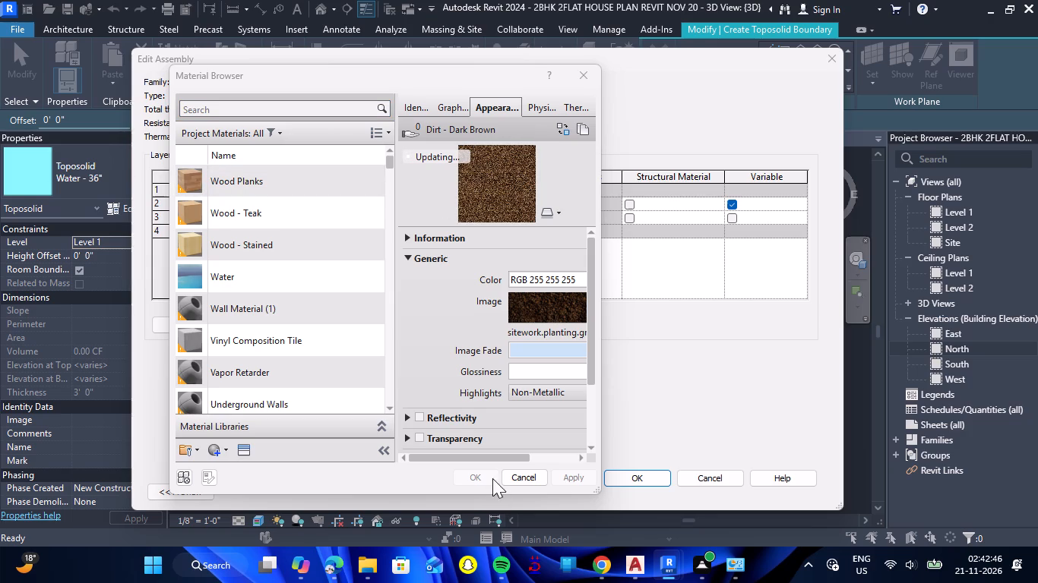
scroll(340, 322, down, 3)
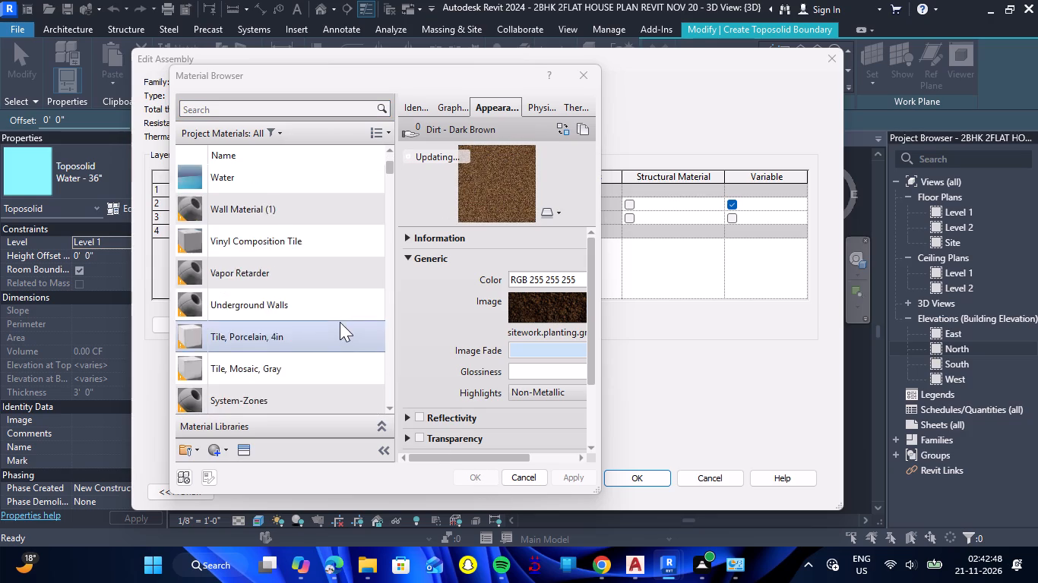
scroll(340, 322, down, 3)
click(334, 102)
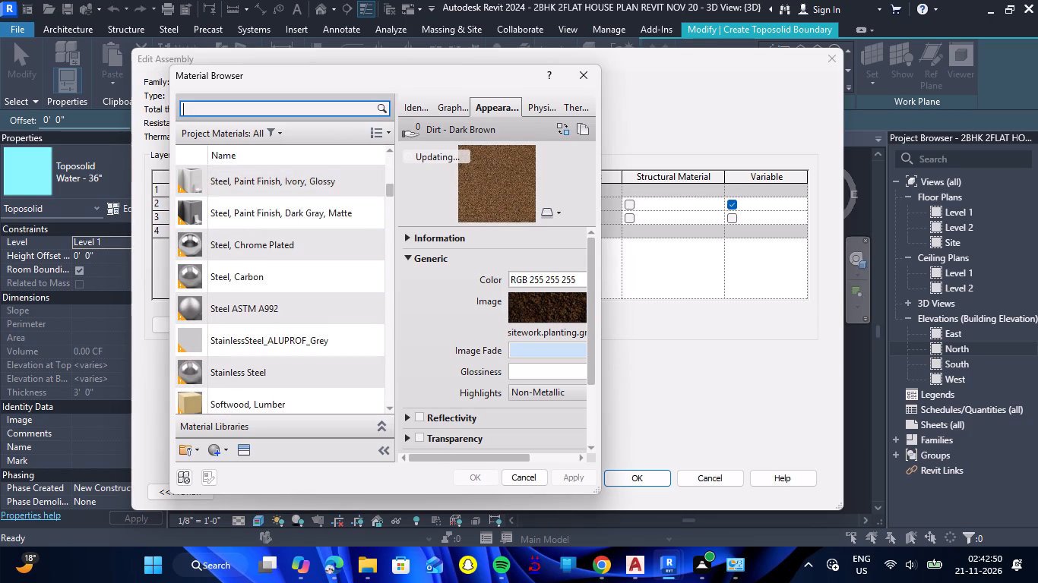
text(EARTH)
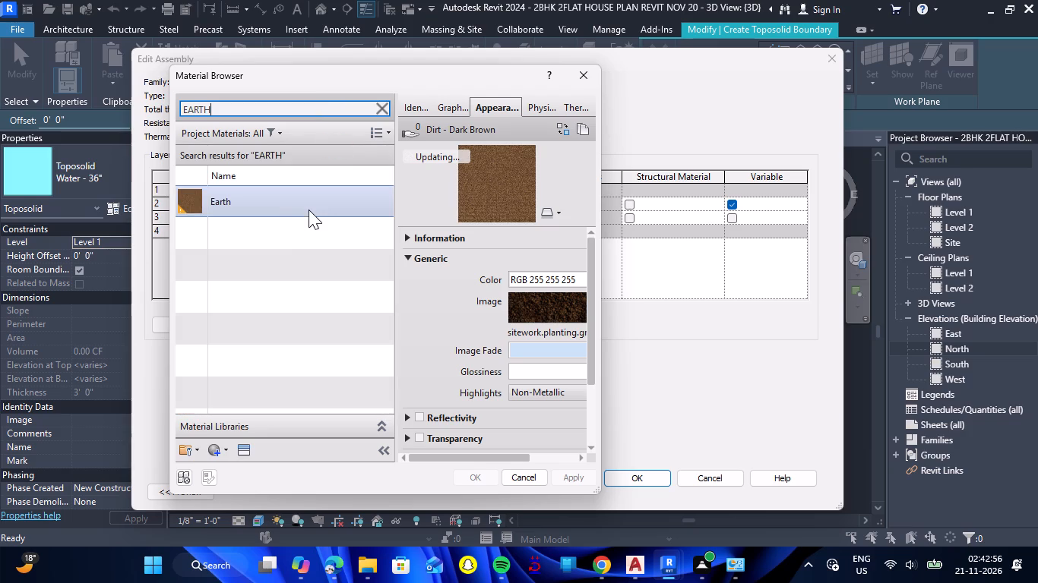
click(288, 212)
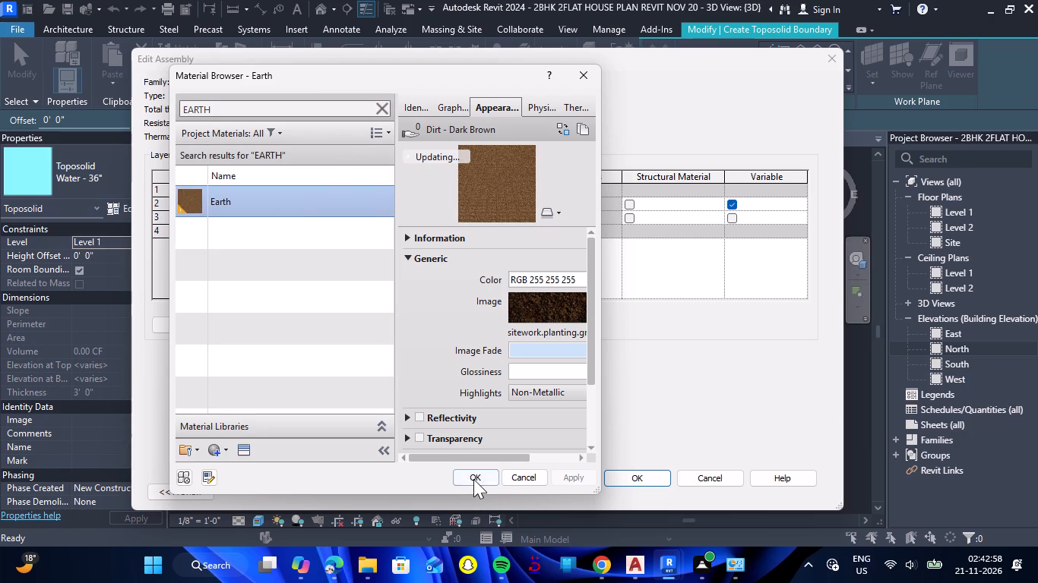
click(473, 479)
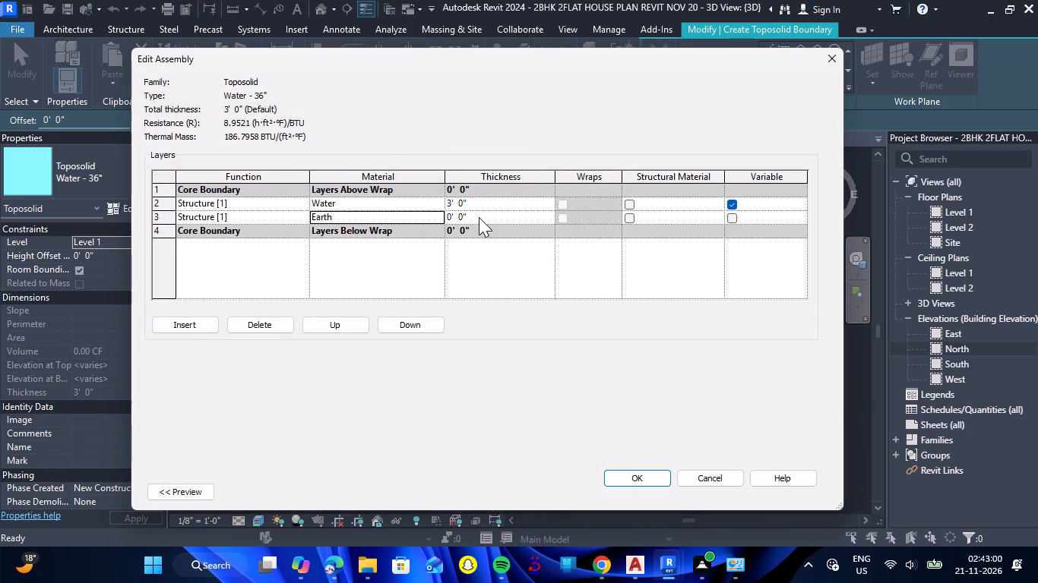
Set the Earth layer's thickness to 2' and accept the edited Water - 36" toposolid type.
click(479, 217)
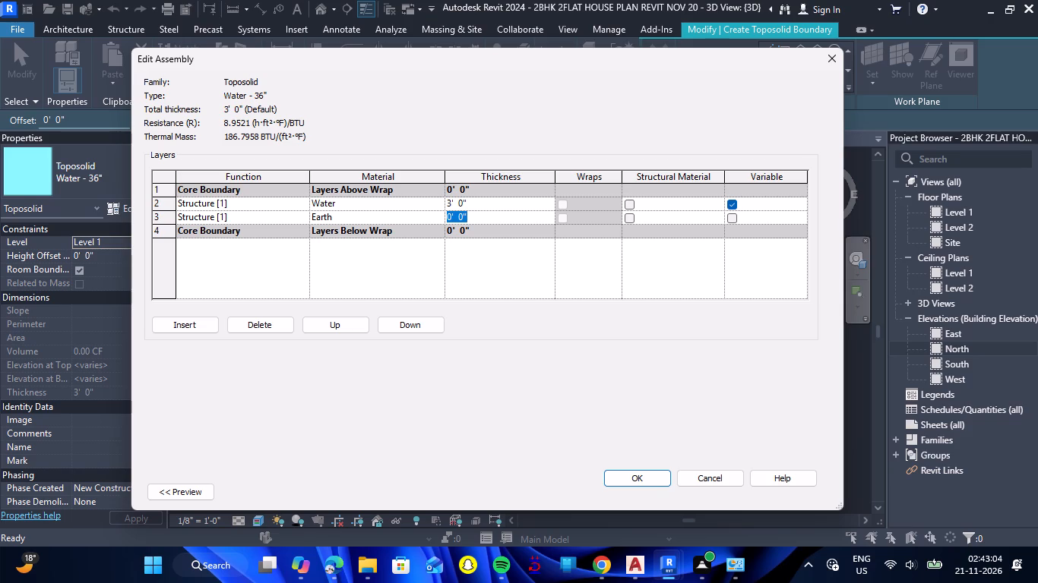
text(2')
key(Return)
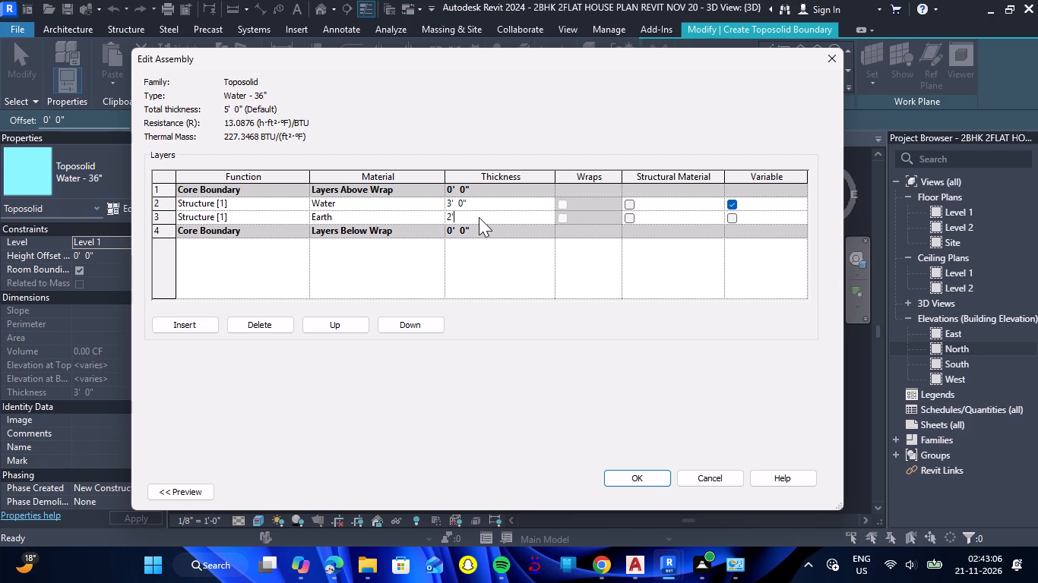
click(652, 477)
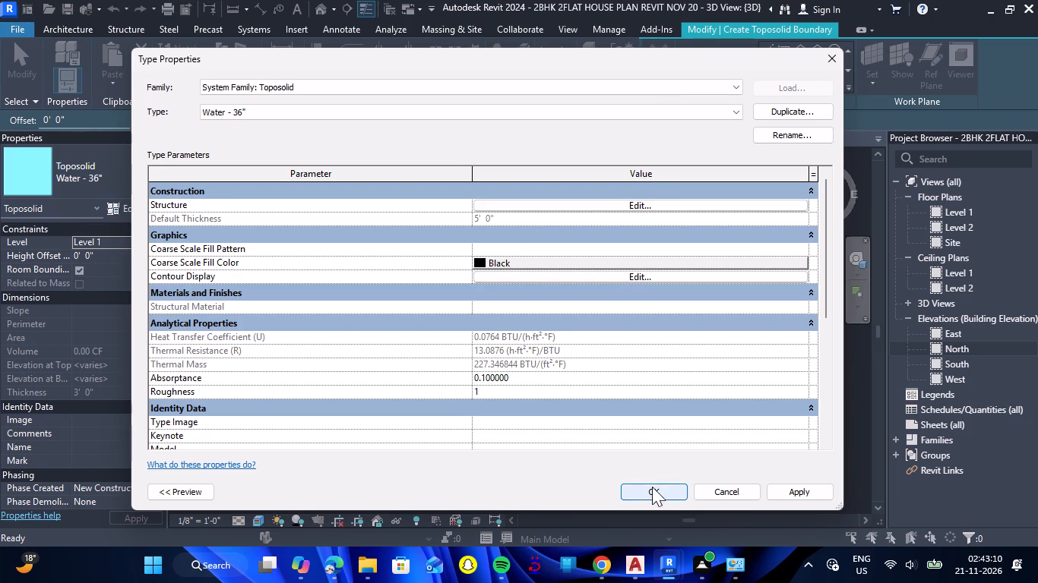
click(649, 493)
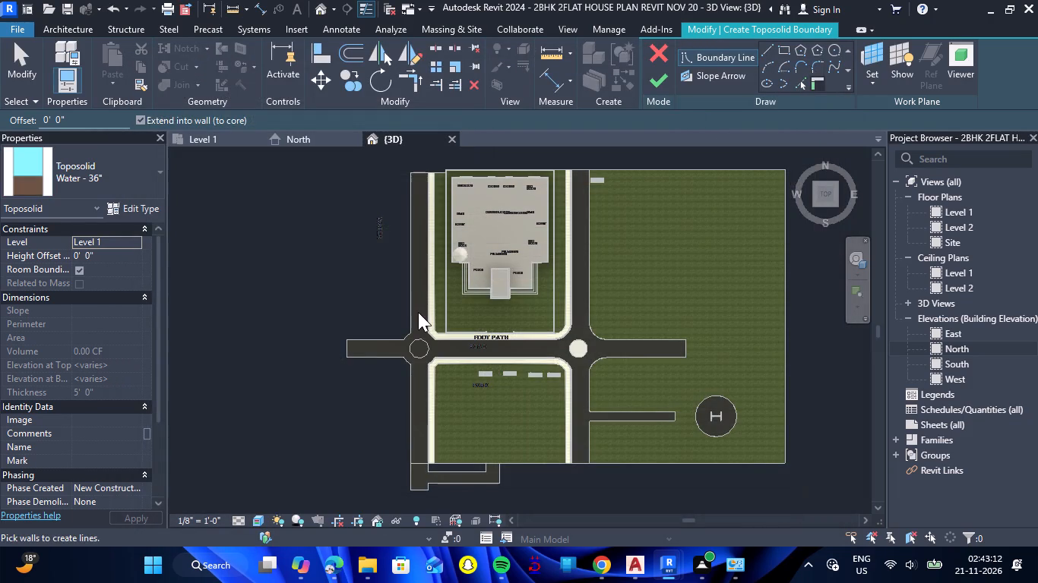
Pick the road edges beside the WATER label as boundary lines: the long west edge, the corner arc and the west branch's north edge.
scroll(412, 326, down, 3)
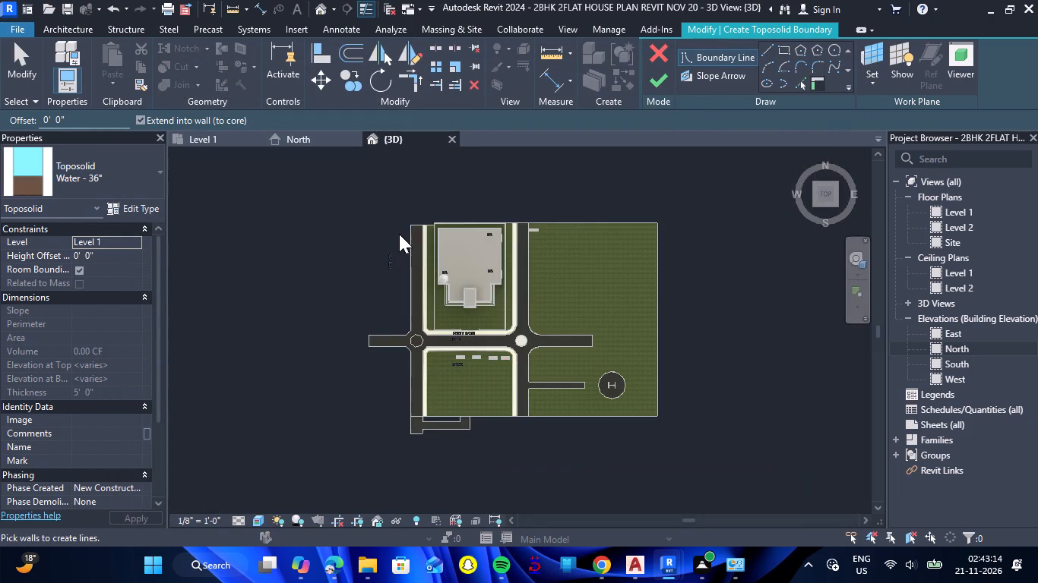
scroll(395, 218, up, 5)
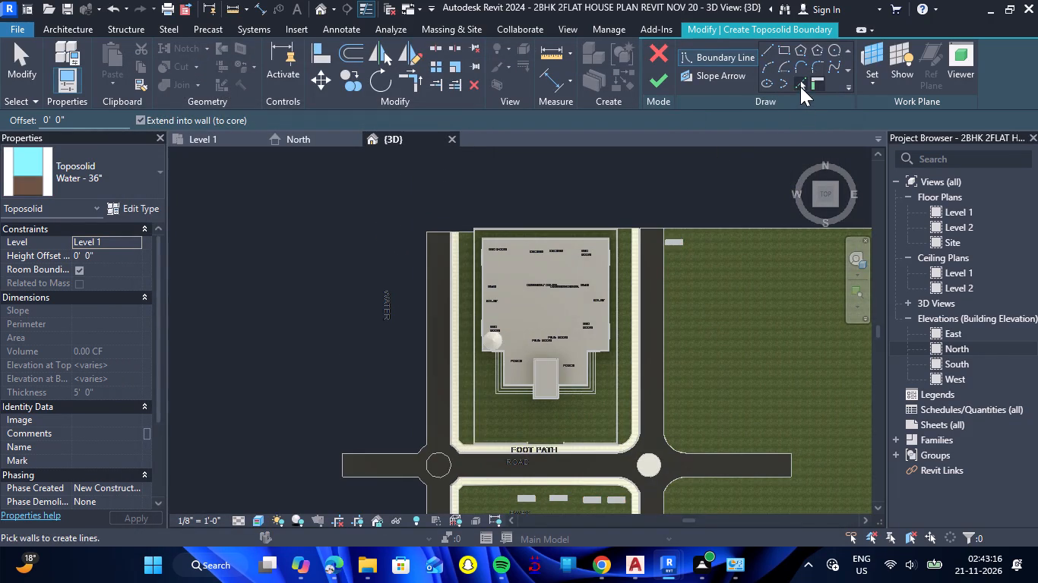
click(800, 87)
click(426, 388)
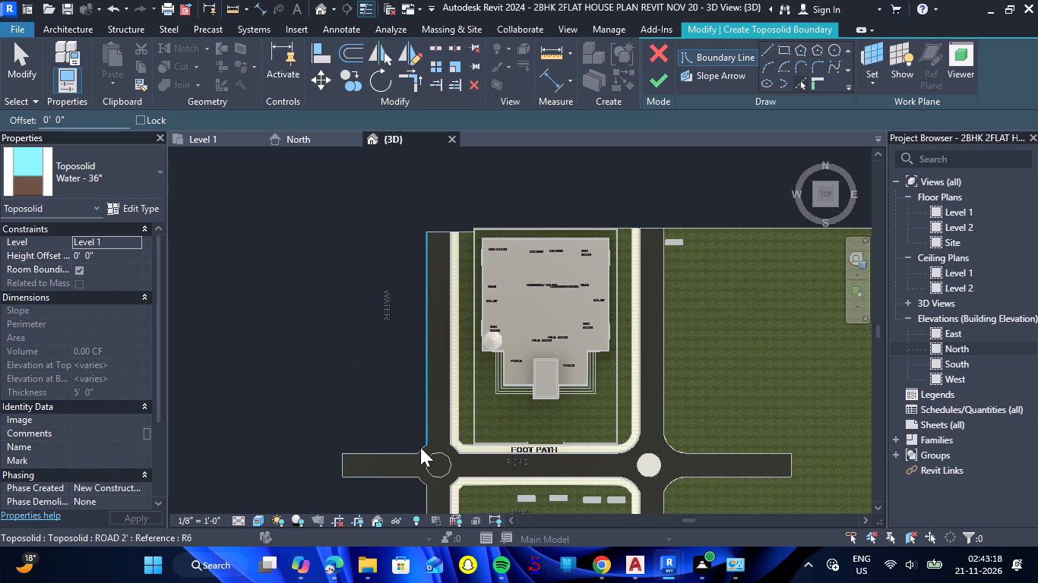
scroll(419, 450, up, 5)
click(421, 449)
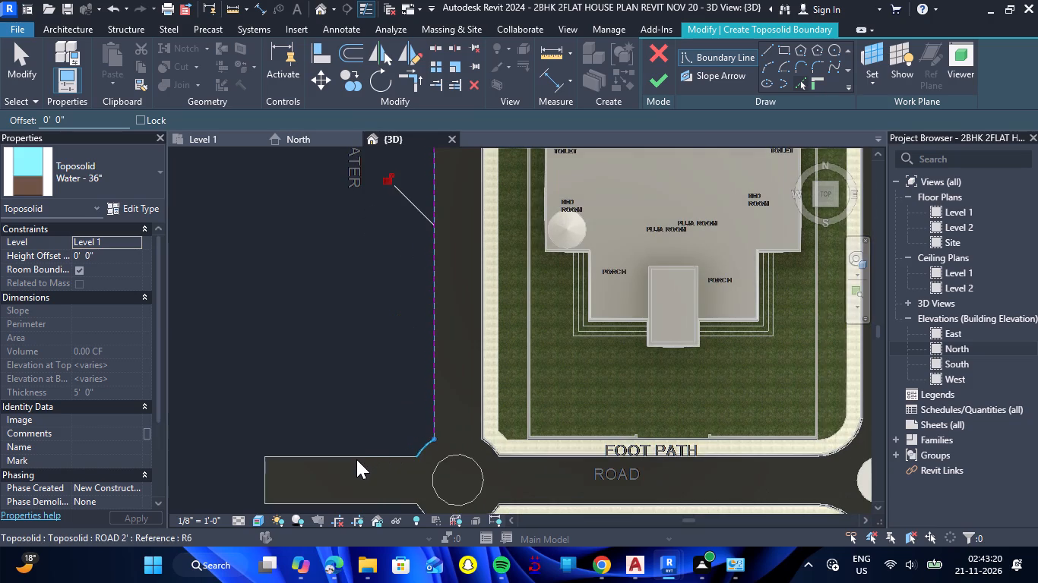
click(357, 456)
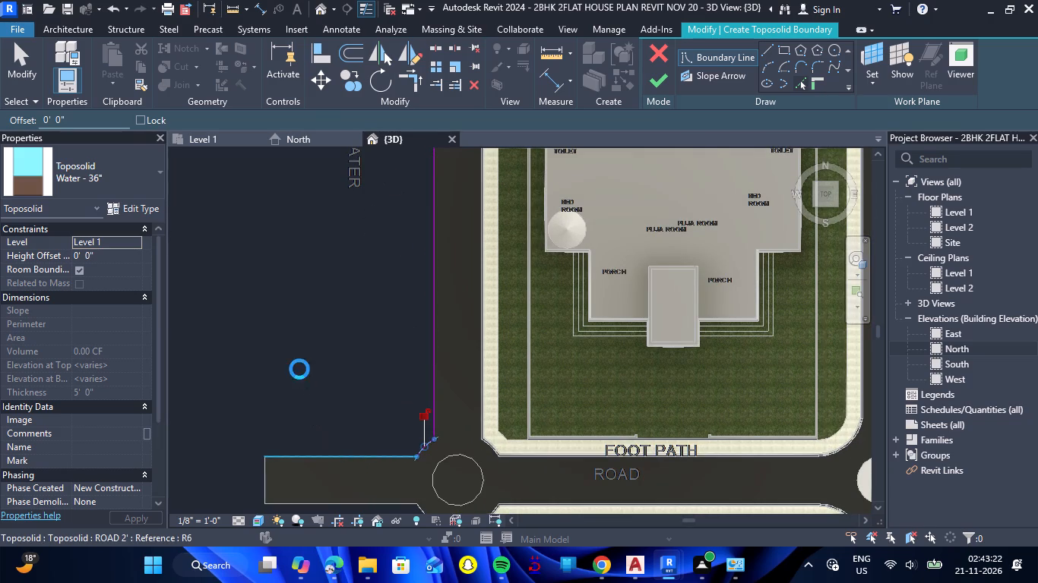
scroll(299, 369, down, 4)
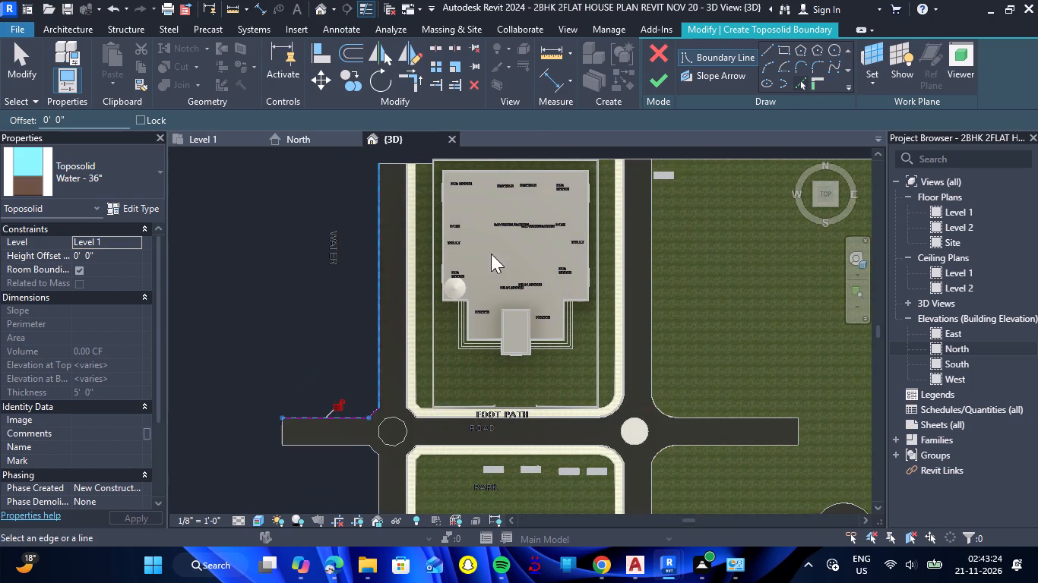
Close the water boundary with straight lines about 16' west, 75'-3" north and 44'-8" east to the road edge, and finish the toposolid.
click(763, 51)
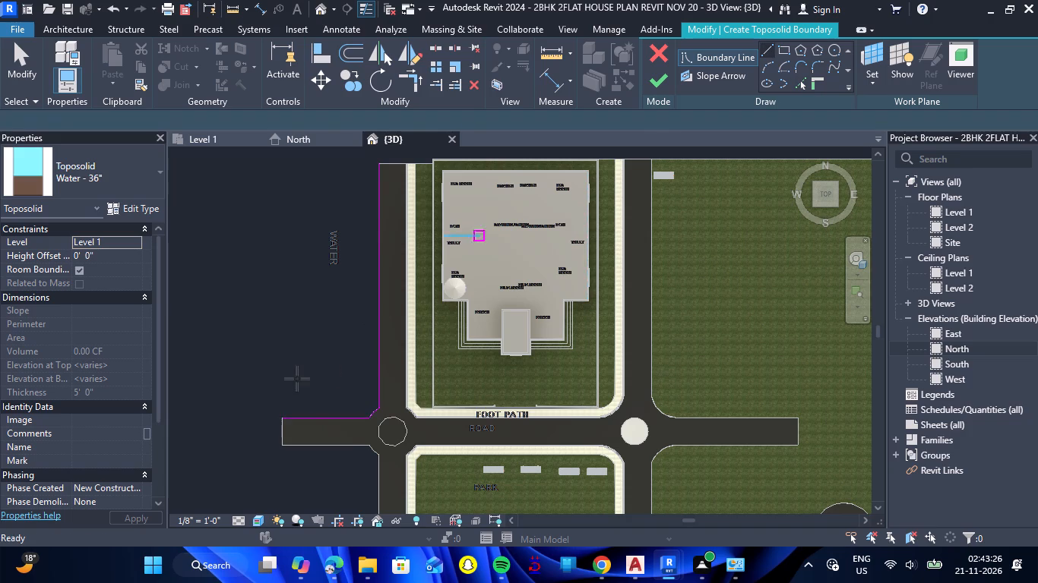
click(285, 418)
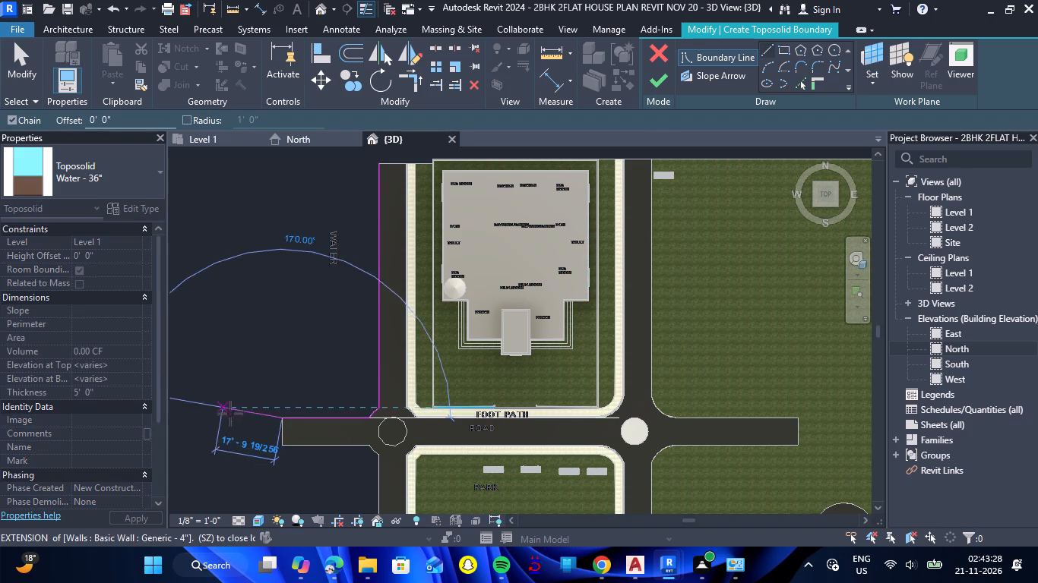
double_click(227, 421)
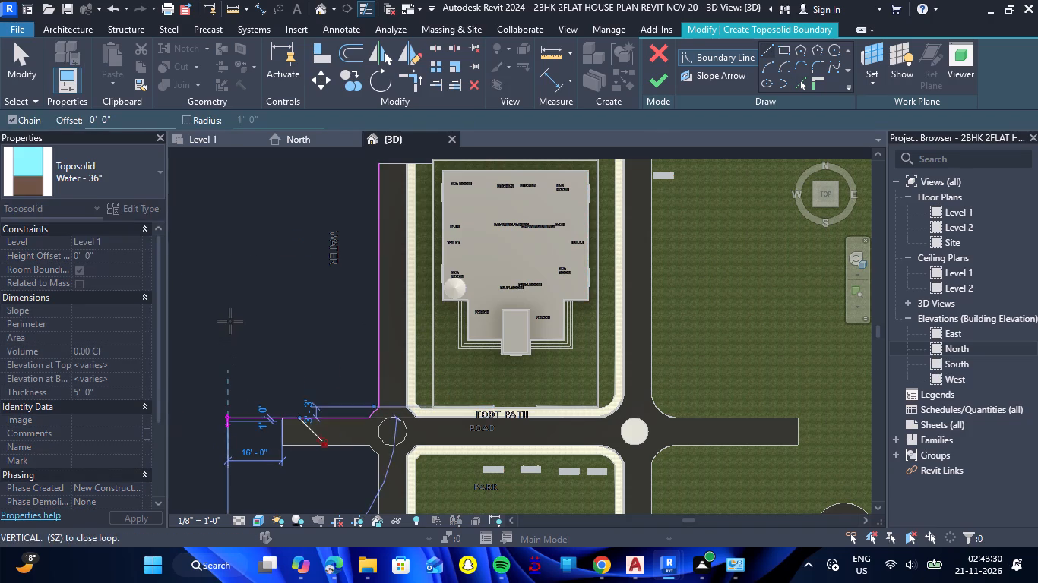
scroll(239, 216, down, 5)
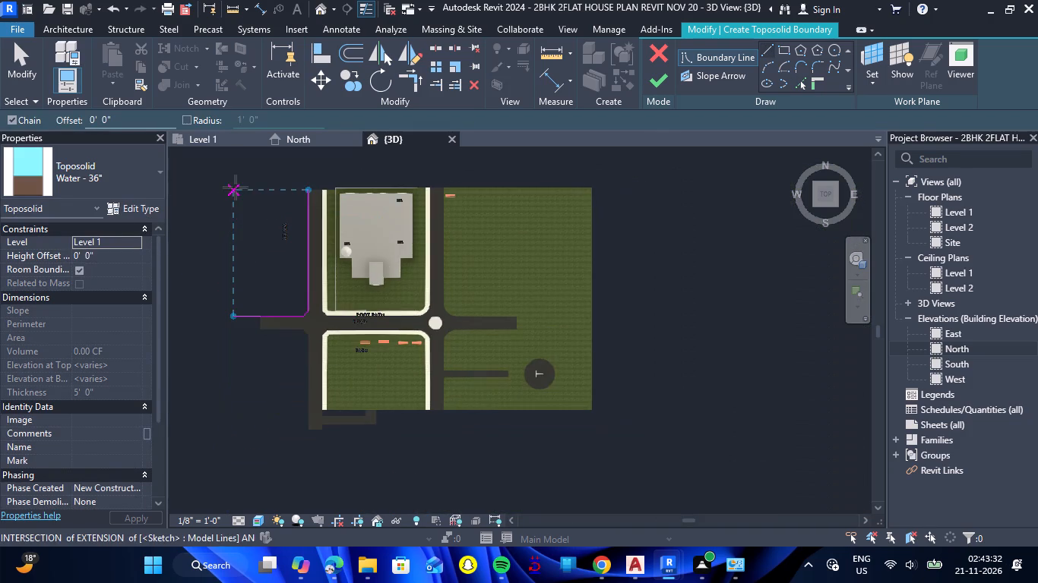
scroll(236, 182, up, 6)
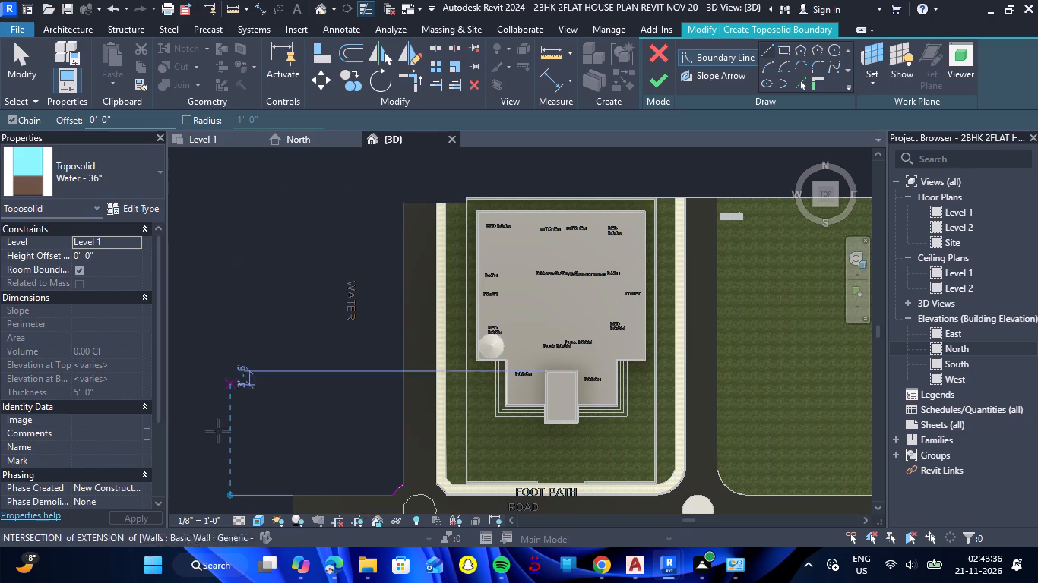
click(233, 493)
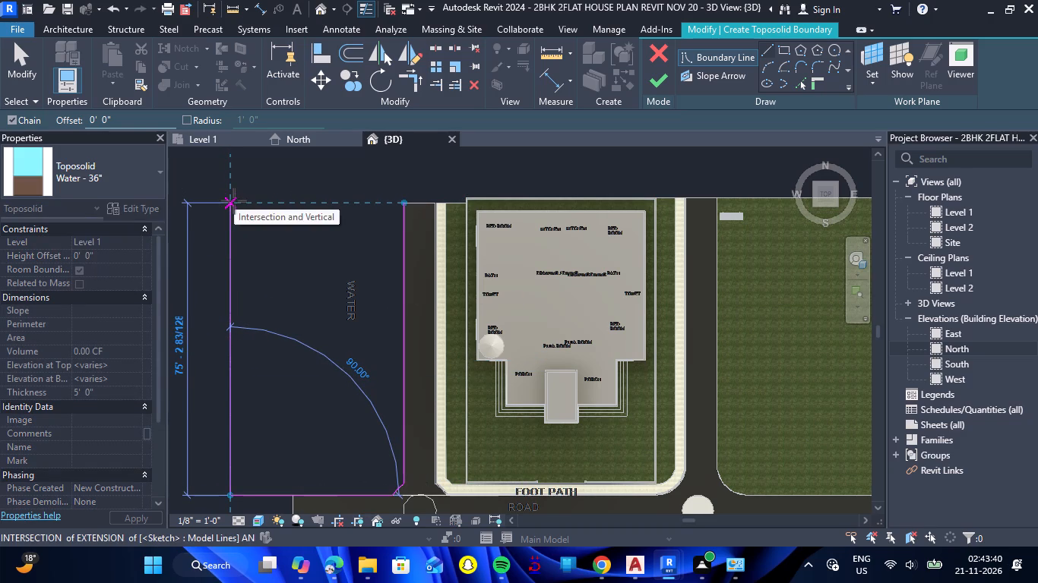
click(234, 201)
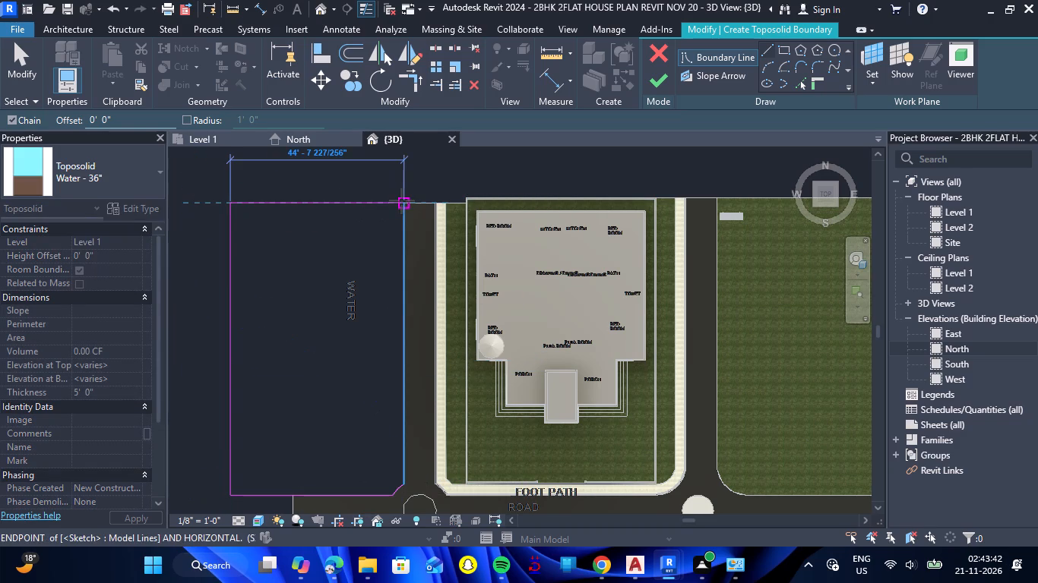
click(403, 201)
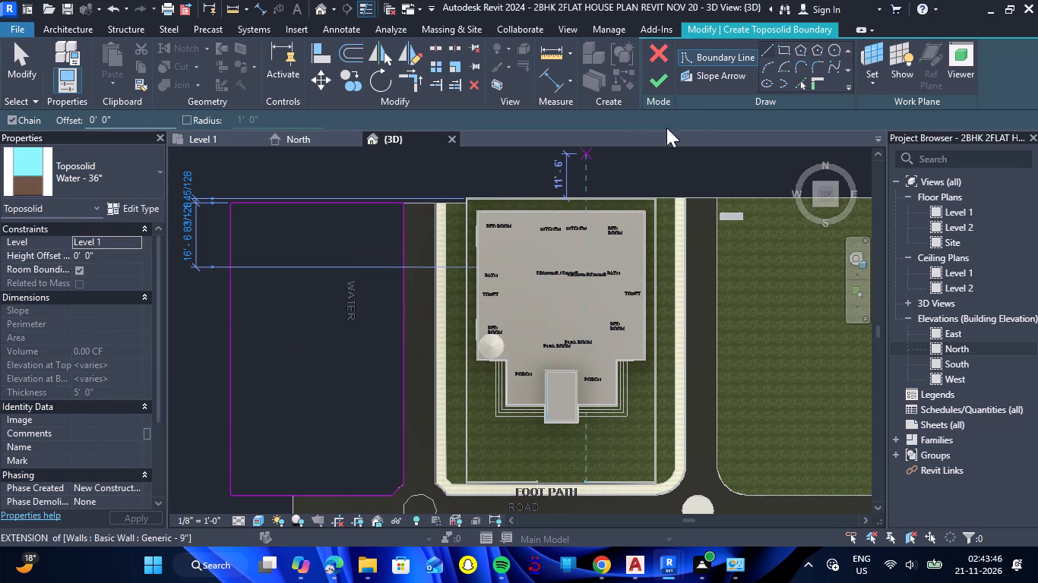
click(664, 80)
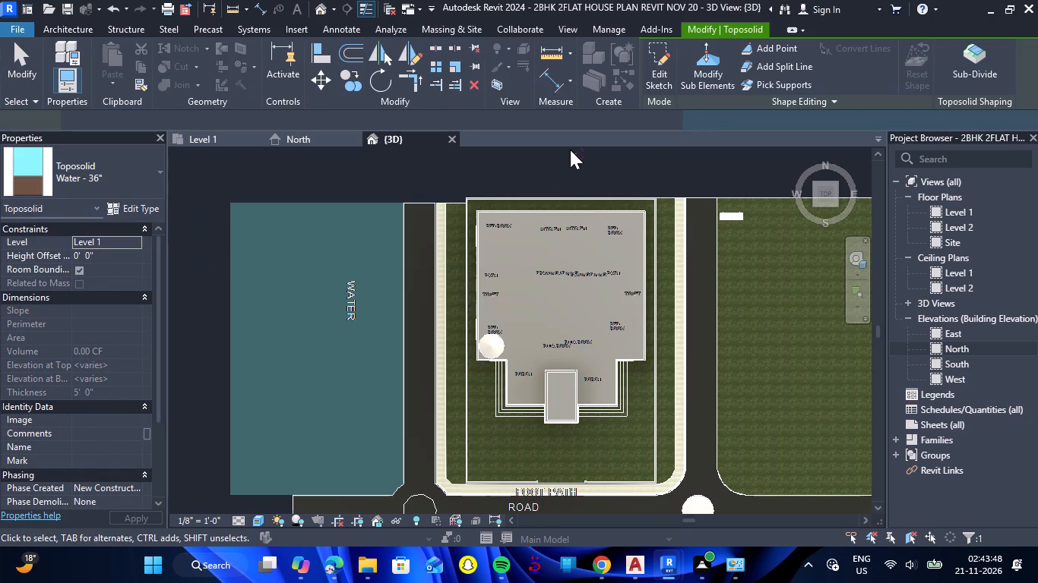
click(528, 157)
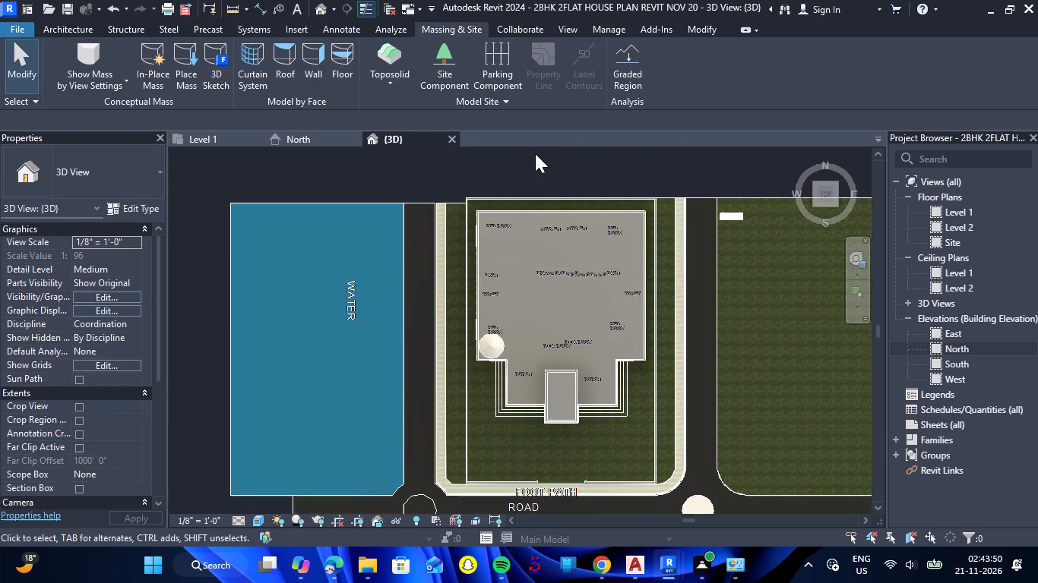
Examine the new water toposolid's surface, side faces and southwest corner in 3D.
scroll(492, 175, down, 4)
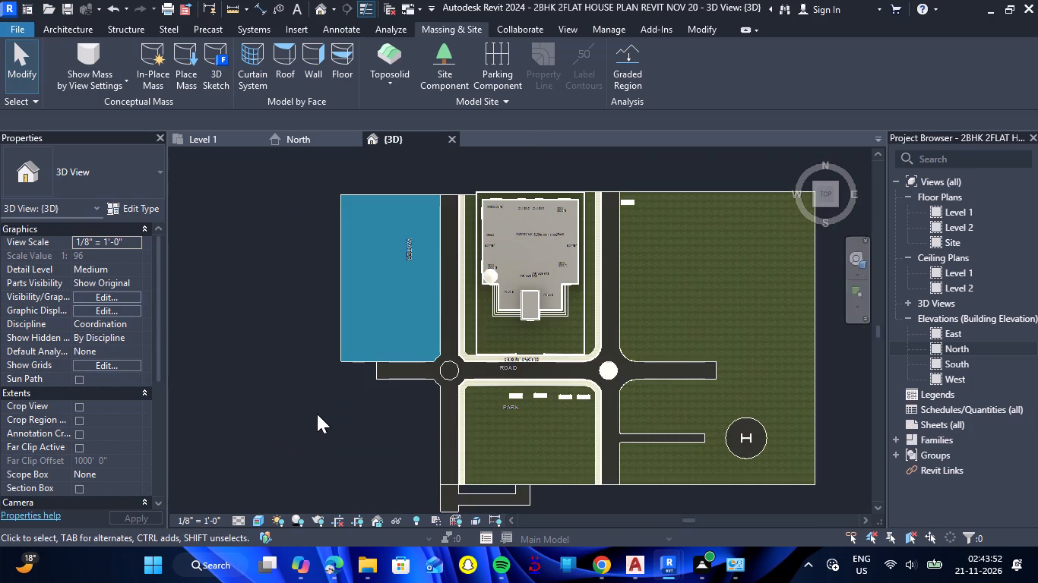
scroll(317, 414, down, 2)
drag(327, 430, 385, 206)
shift+right_drag(327, 430, 385, 206)
scroll(350, 446, up, 8)
shift+drag(350, 459, 364, 400)
shift+right_drag(350, 459, 364, 400)
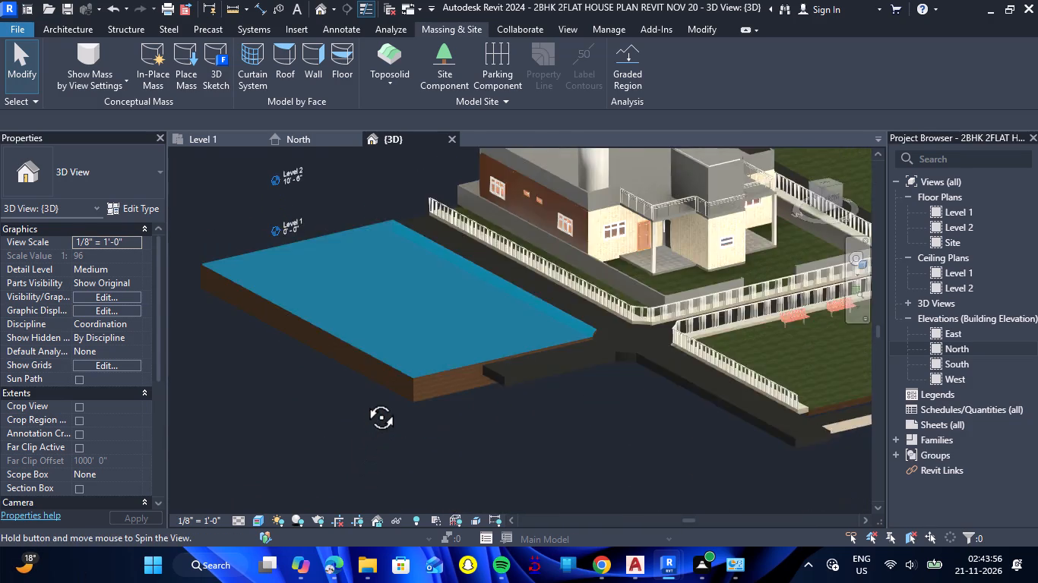
shift+drag(364, 400, 372, 369)
shift+right_drag(364, 400, 372, 369)
scroll(419, 358, up, 4)
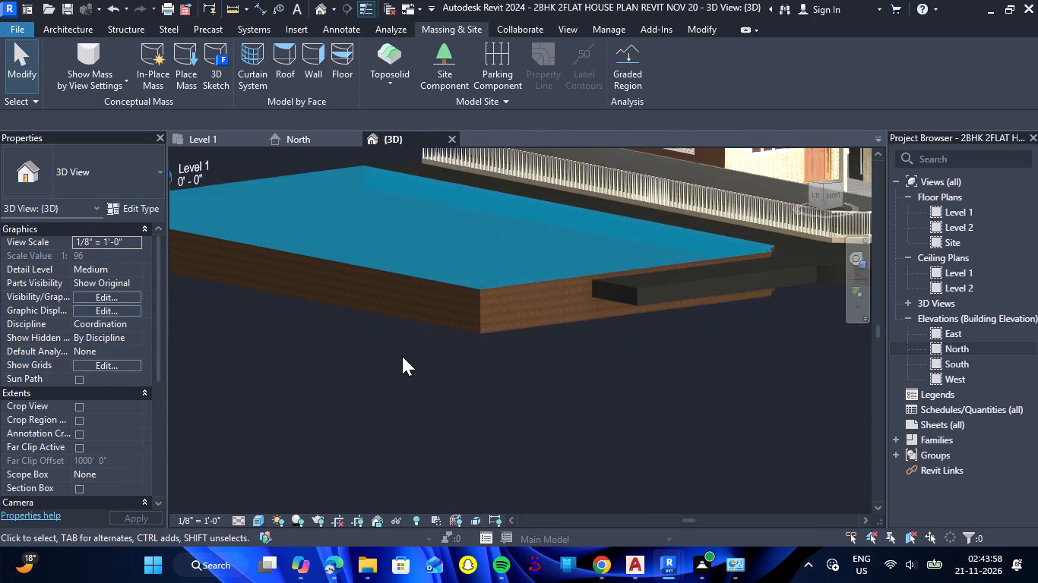
scroll(473, 285, up, 7)
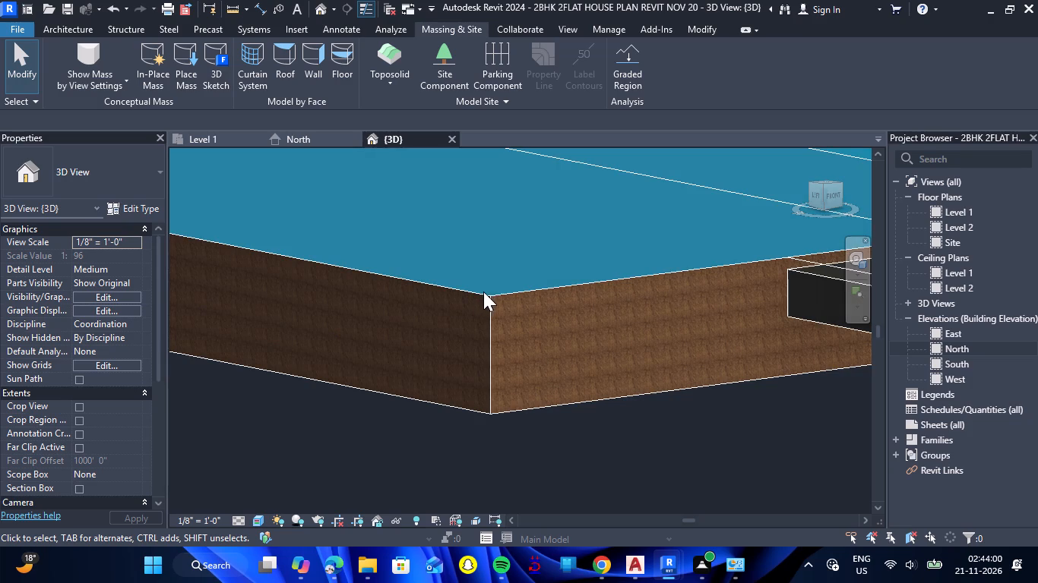
Move the Earth layer below the lower core boundary in the Water - 36" toposolid type's assembly and accept the type.
click(483, 291)
click(136, 212)
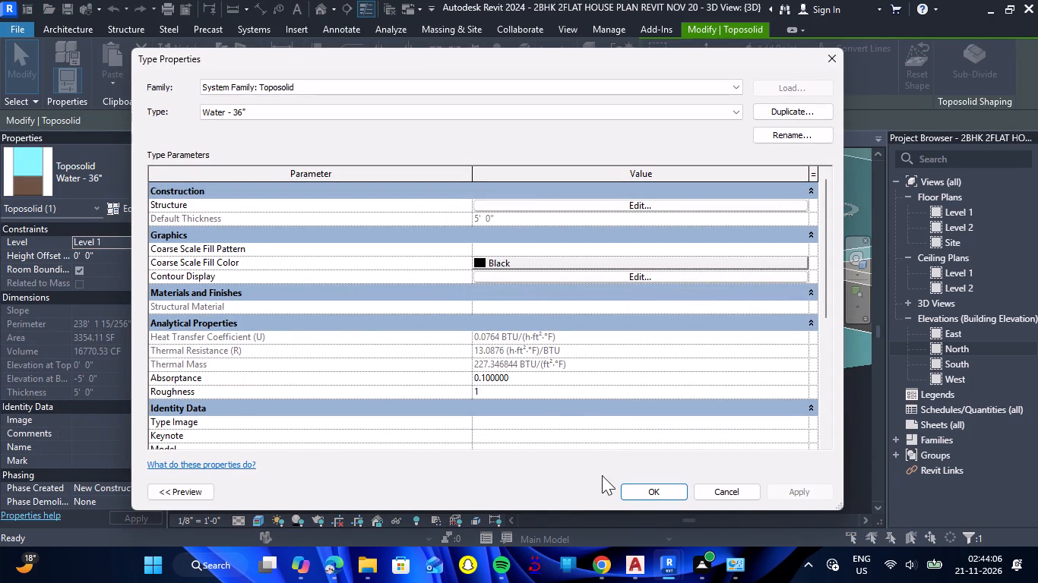
click(636, 203)
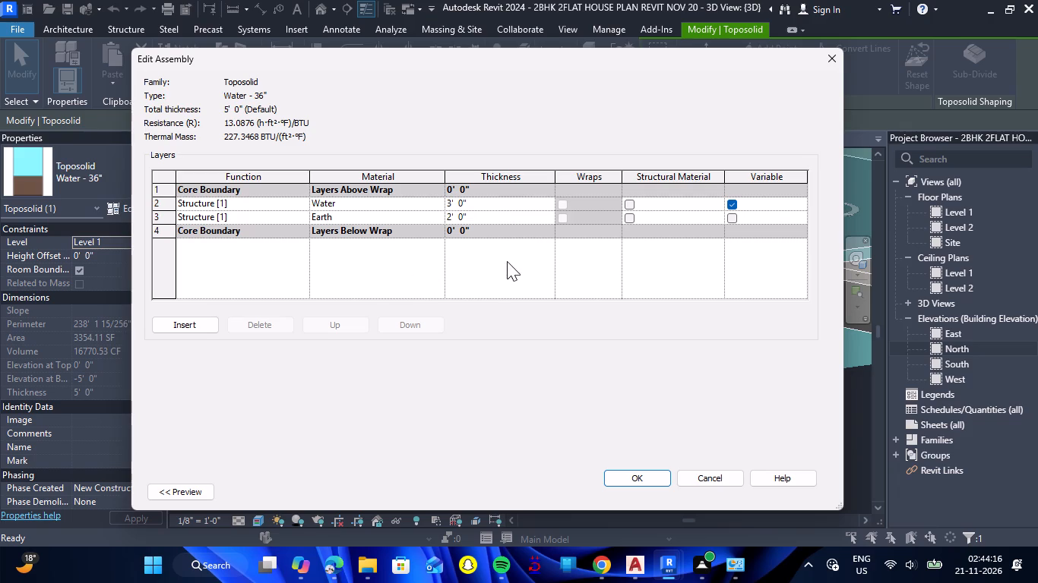
click(362, 217)
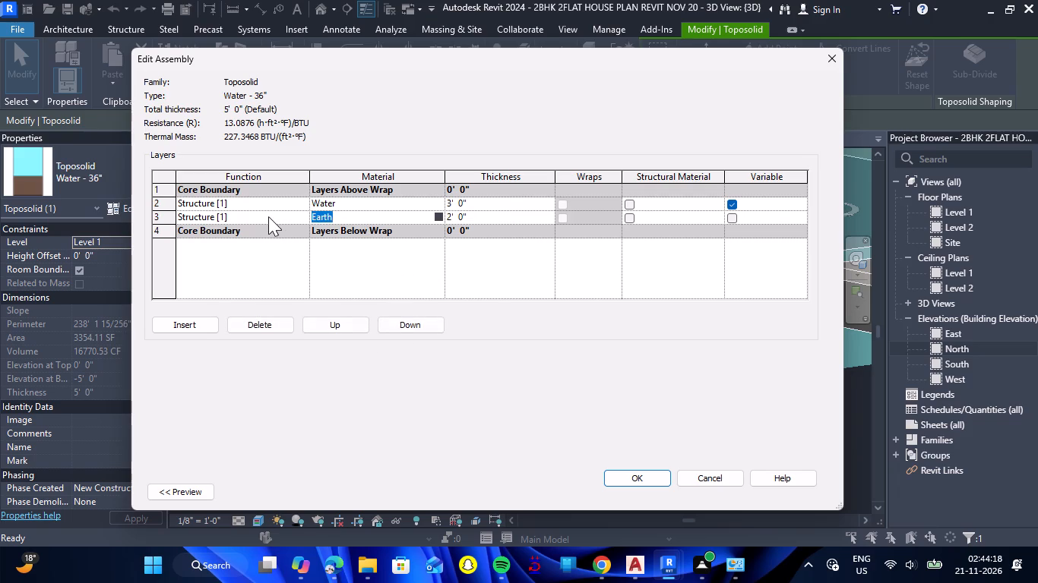
click(268, 216)
click(407, 325)
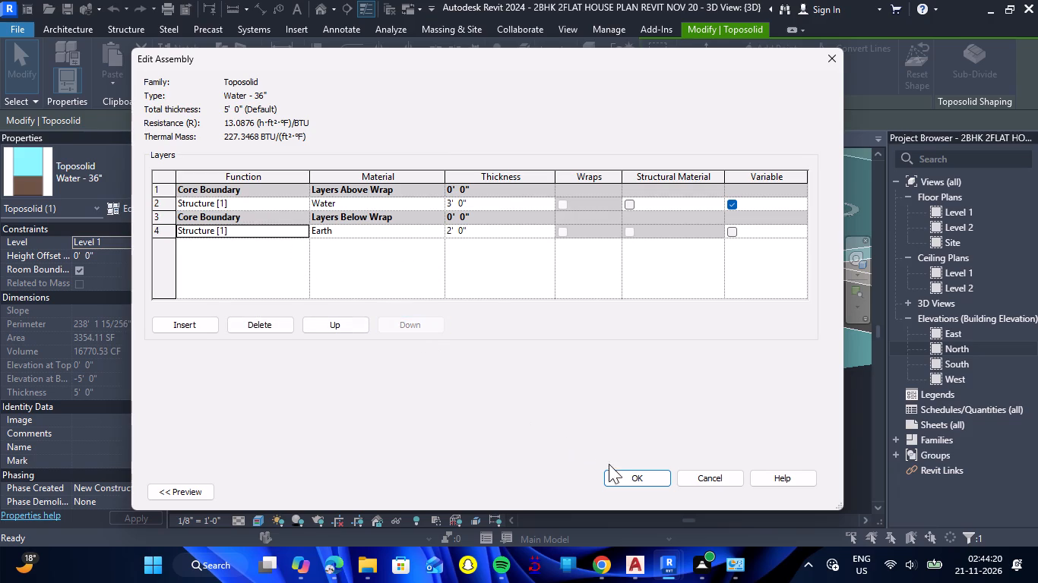
click(628, 477)
click(660, 488)
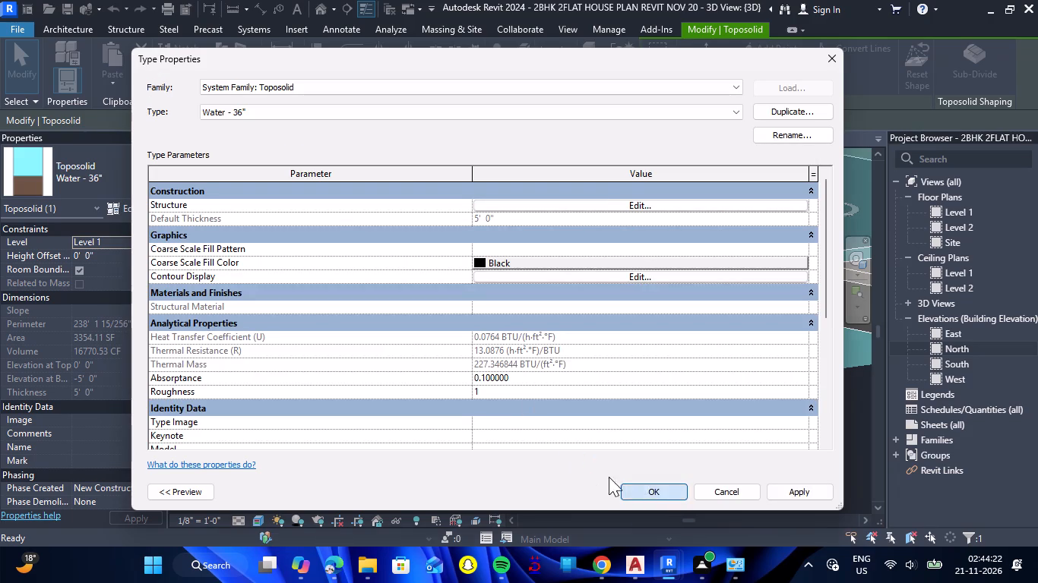
scroll(452, 314, down, 2)
click(426, 414)
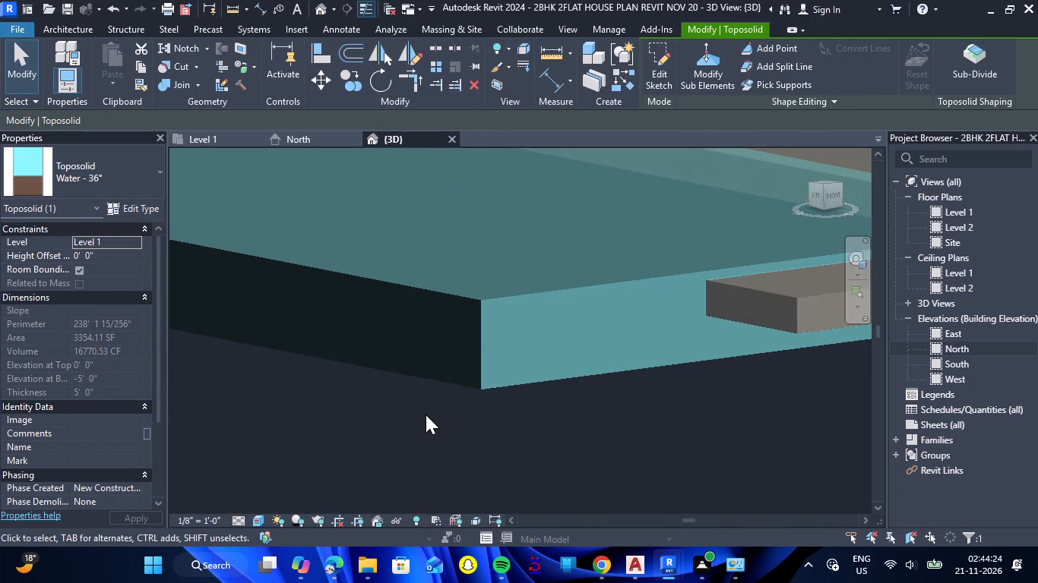
scroll(437, 404, down, 5)
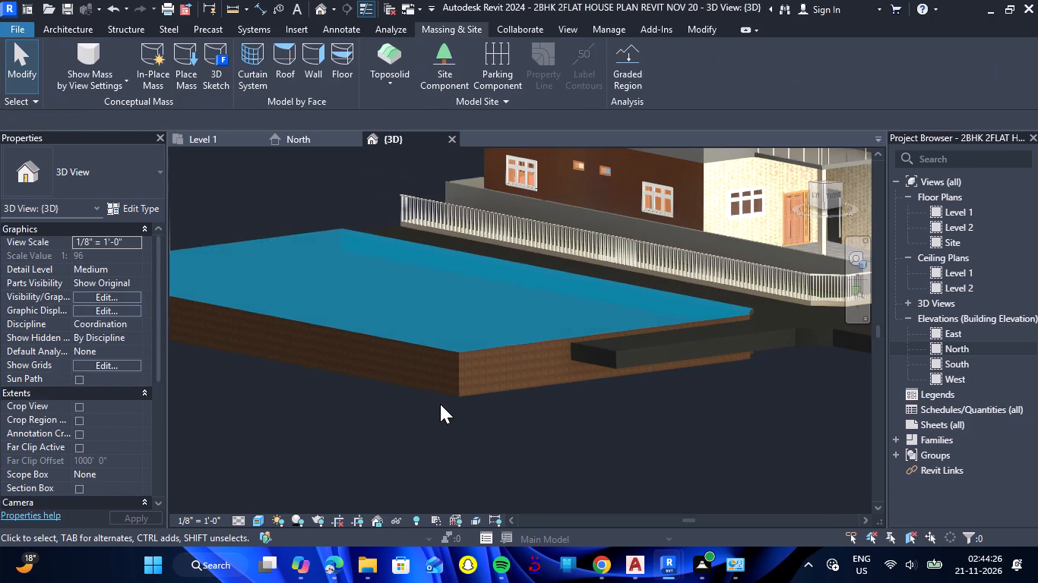
click(535, 446)
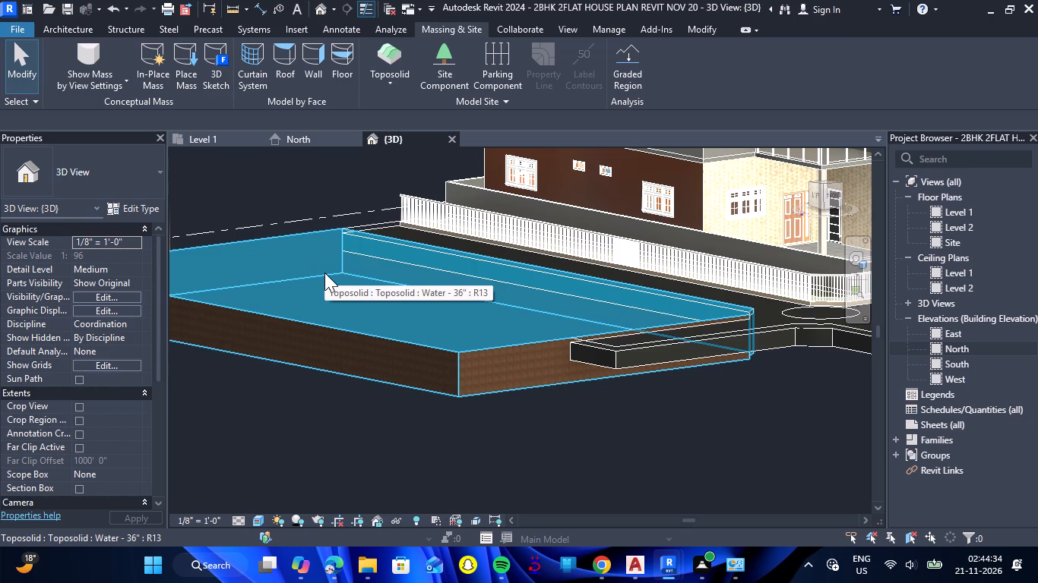
From the front, lower the water toposolid to a height offset of -0' 6", level with the road's top.
scroll(337, 374, down, 6)
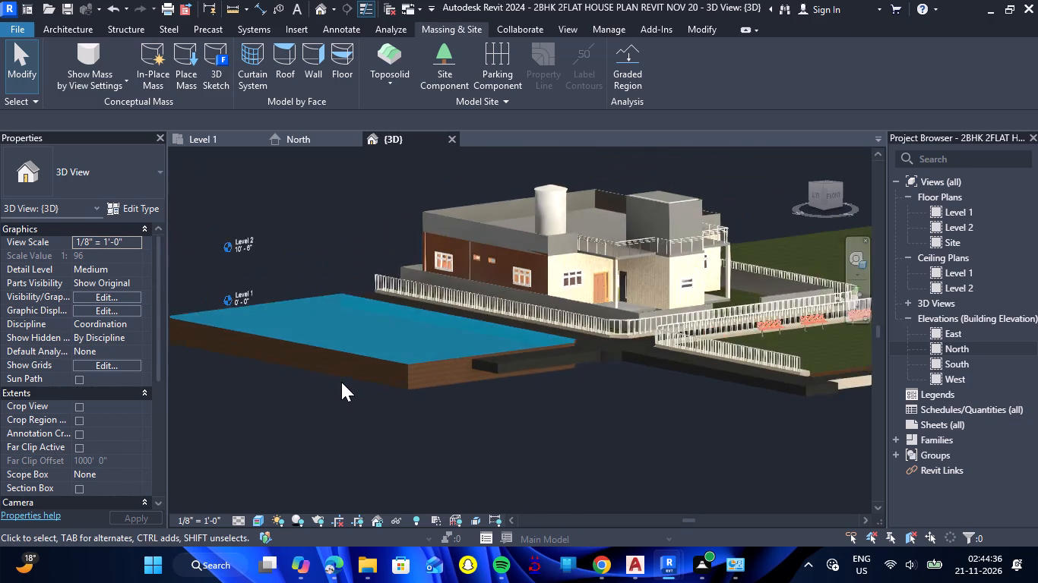
shift+drag(587, 421, 560, 437)
shift+right_drag(587, 421, 560, 437)
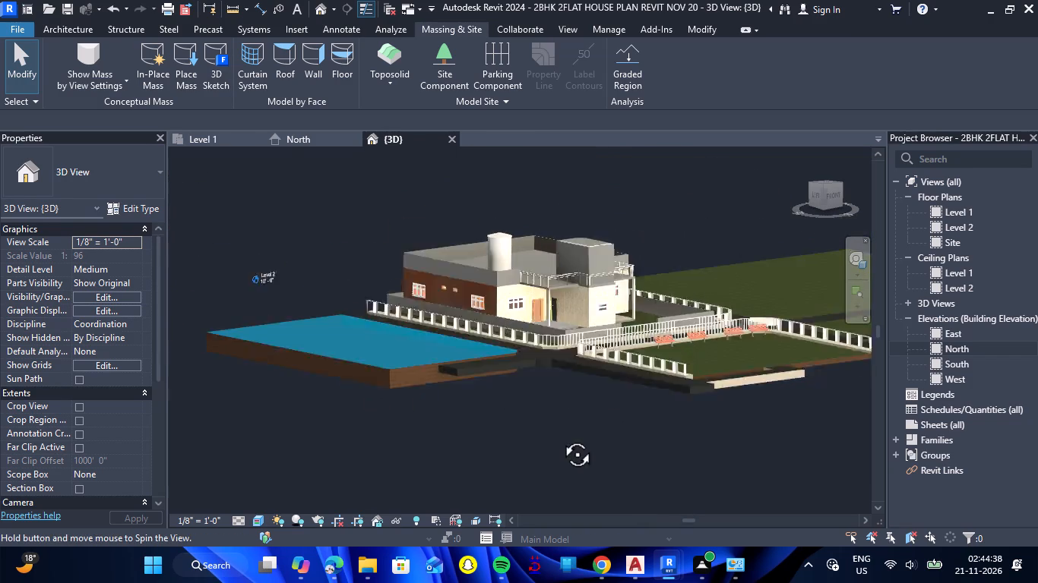
shift+right_drag(560, 437, 529, 455)
shift+drag(560, 437, 529, 455)
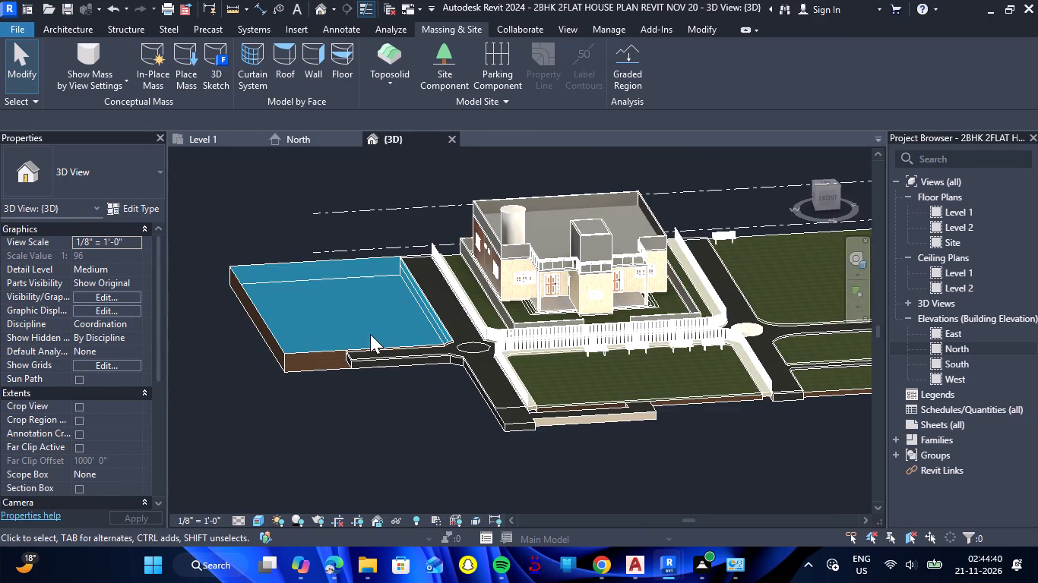
scroll(370, 334, up, 6)
click(307, 370)
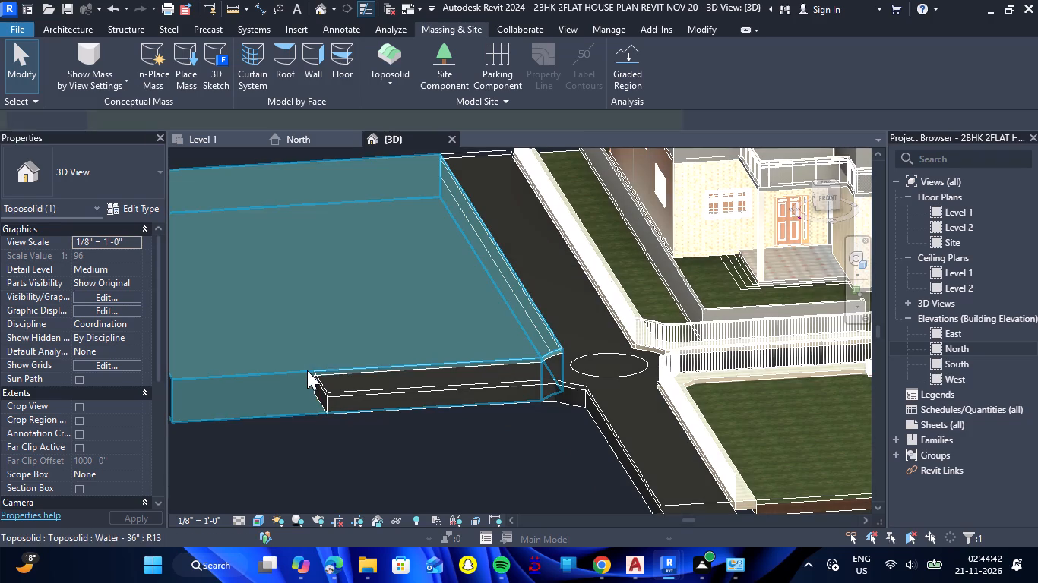
click(824, 200)
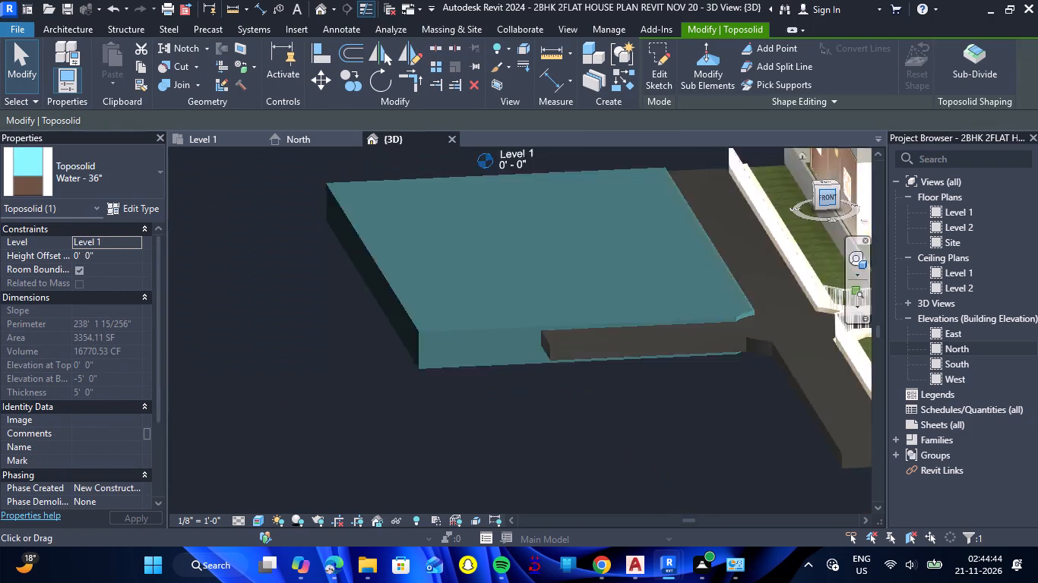
scroll(565, 322, up, 6)
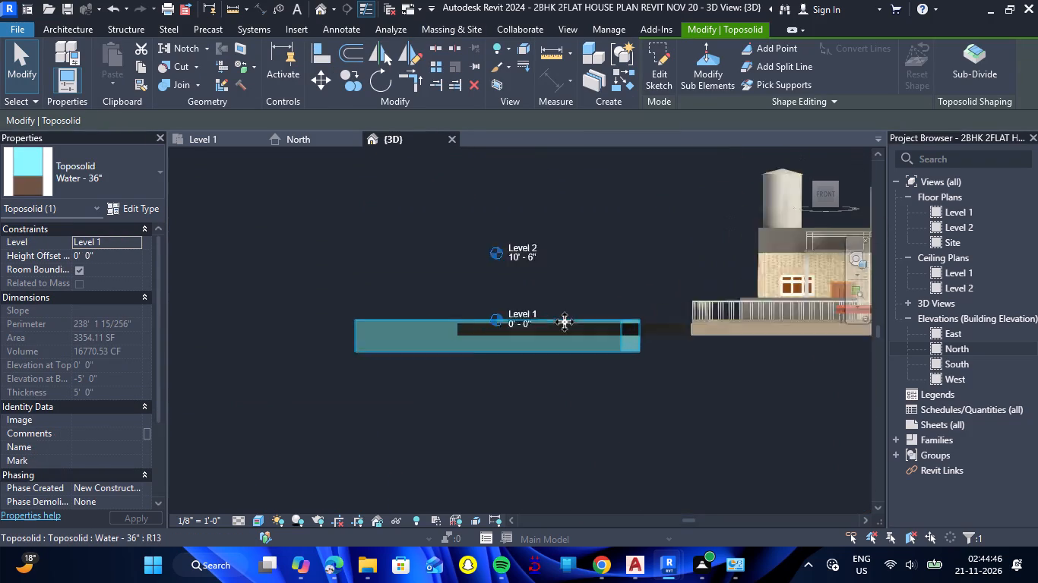
scroll(565, 322, up, 2)
key(Down)
key(Down)
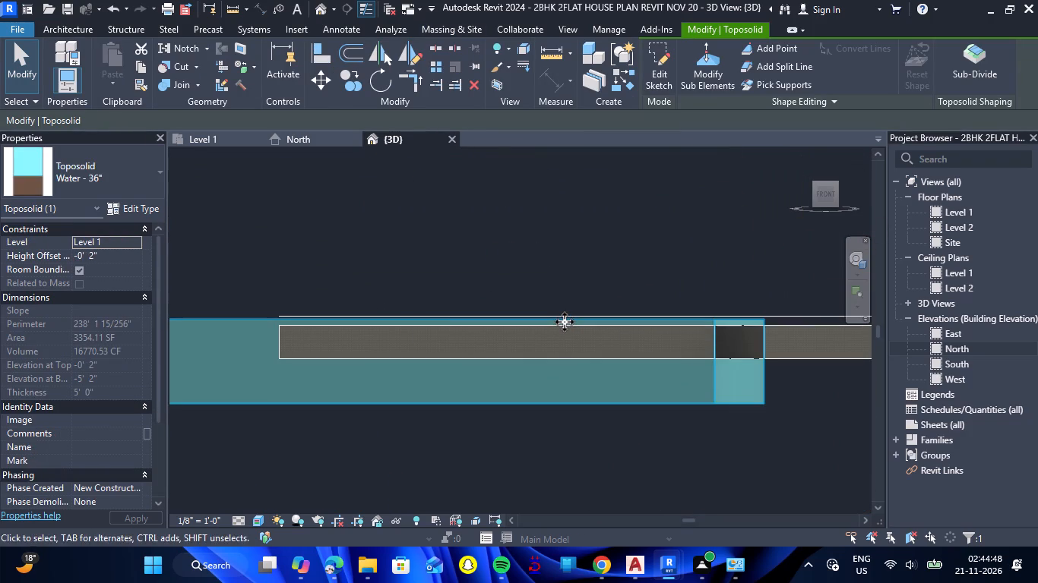
key(Down)
key(Escape)
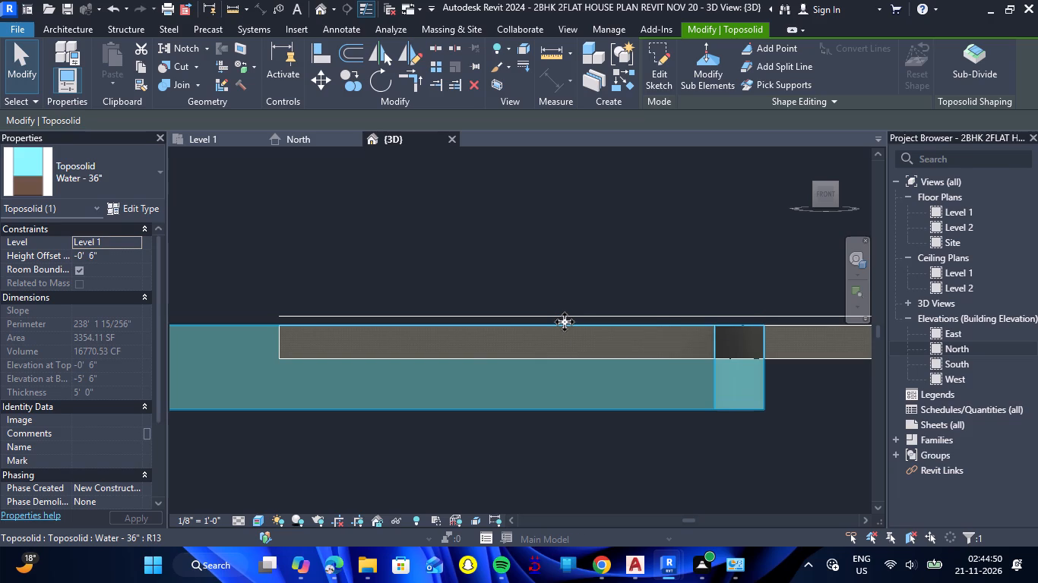
Check the lowered water toposolid's height against the adjoining road, close up from the front and in 3D.
scroll(403, 327, up, 4)
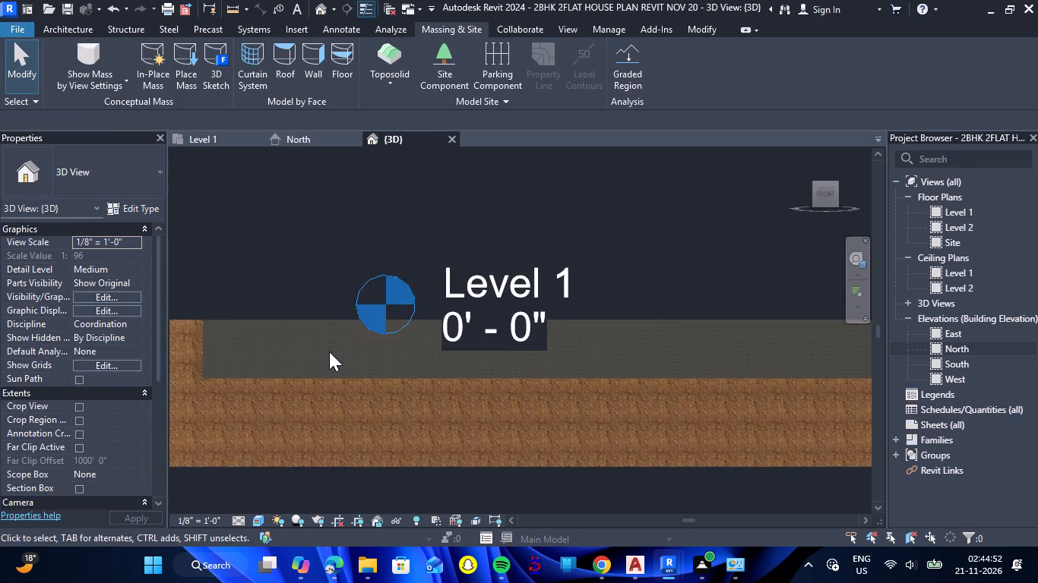
scroll(334, 355, down, 4)
scroll(240, 342, up, 7)
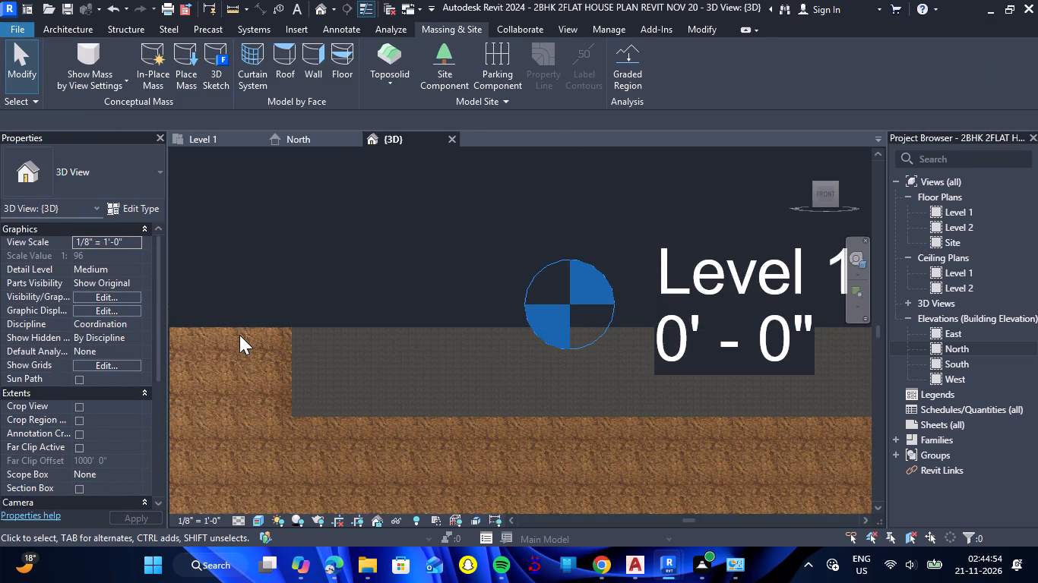
scroll(239, 335, down, 13)
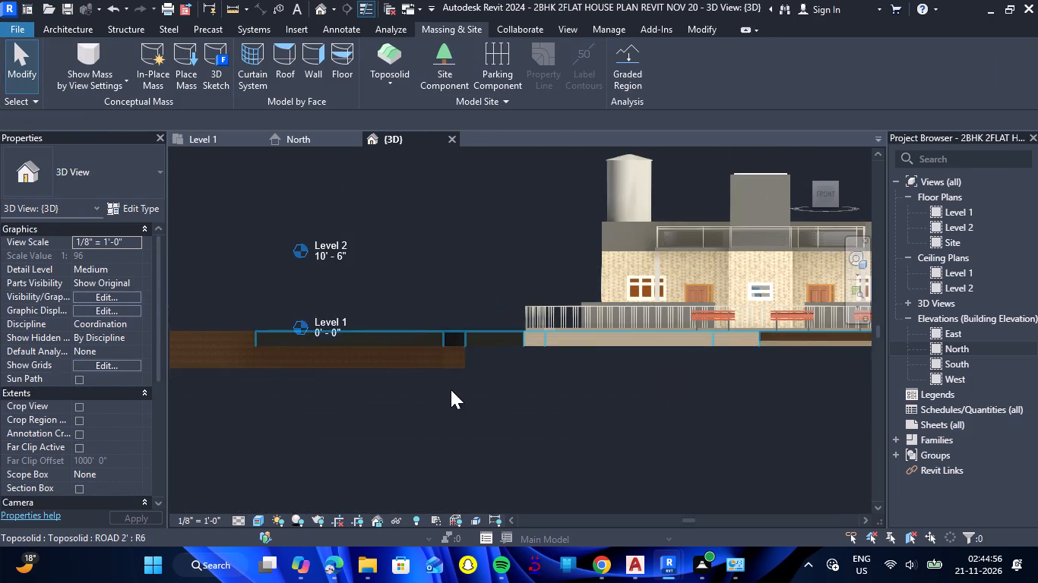
shift+drag(479, 373, 487, 414)
shift+right_drag(479, 373, 487, 414)
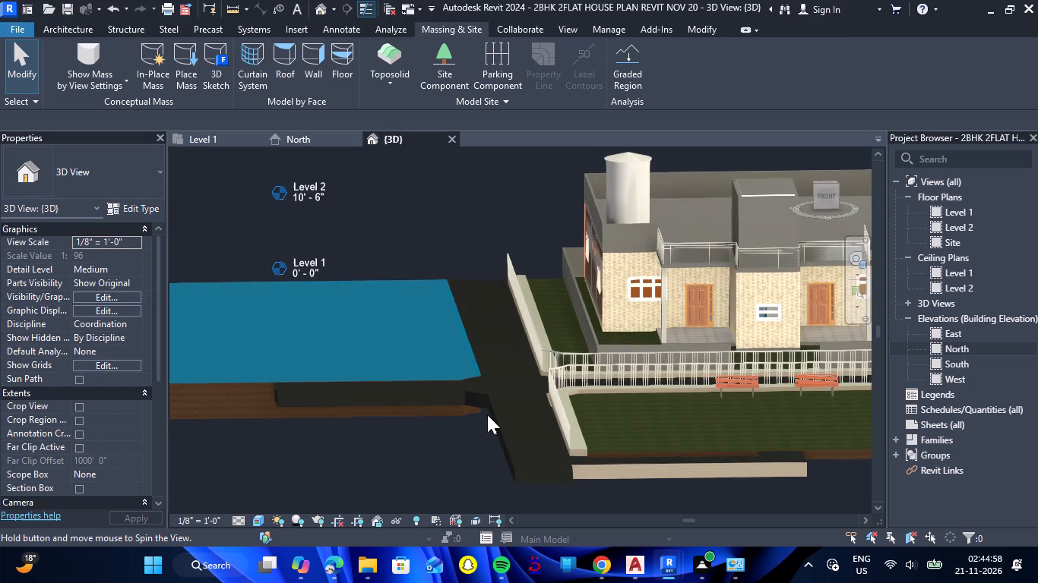
scroll(460, 394, down, 3)
drag(438, 437, 435, 445)
right_drag(438, 437, 435, 445)
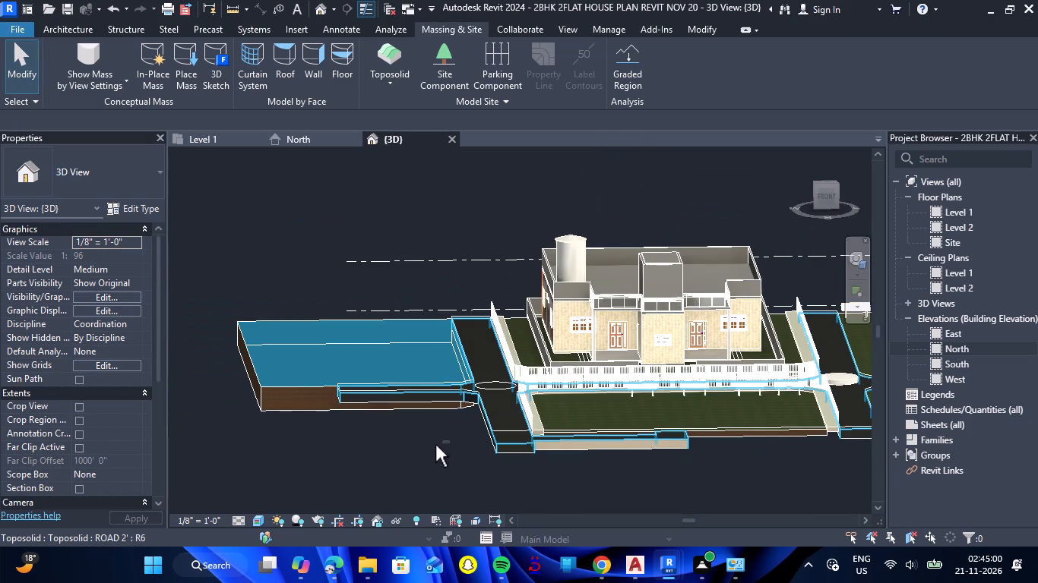
Undo the last height change of the water toposolid.
drag(435, 445, 432, 455)
right_drag(435, 445, 432, 455)
key(Escape)
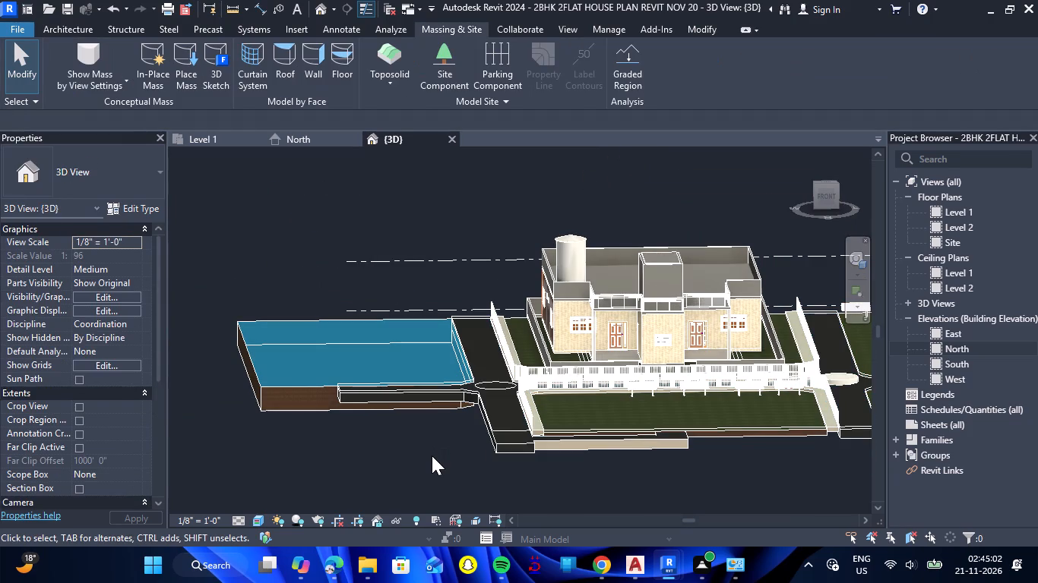
scroll(508, 416, up, 8)
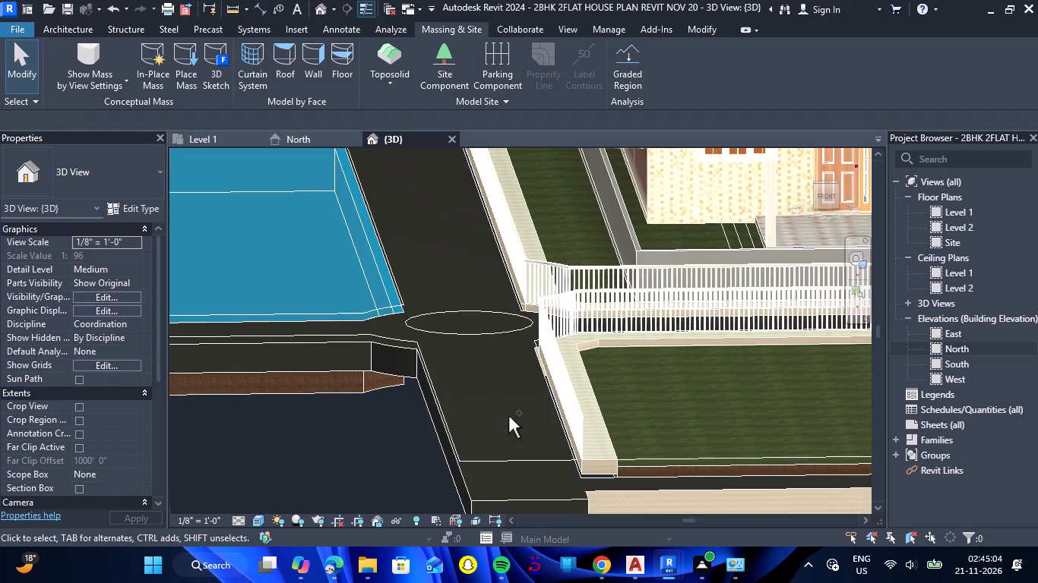
key(ctrl+z)
From the front, nudge the water toposolid down to a height offset of -0' 6", level with the road's top.
scroll(475, 386, down, 6)
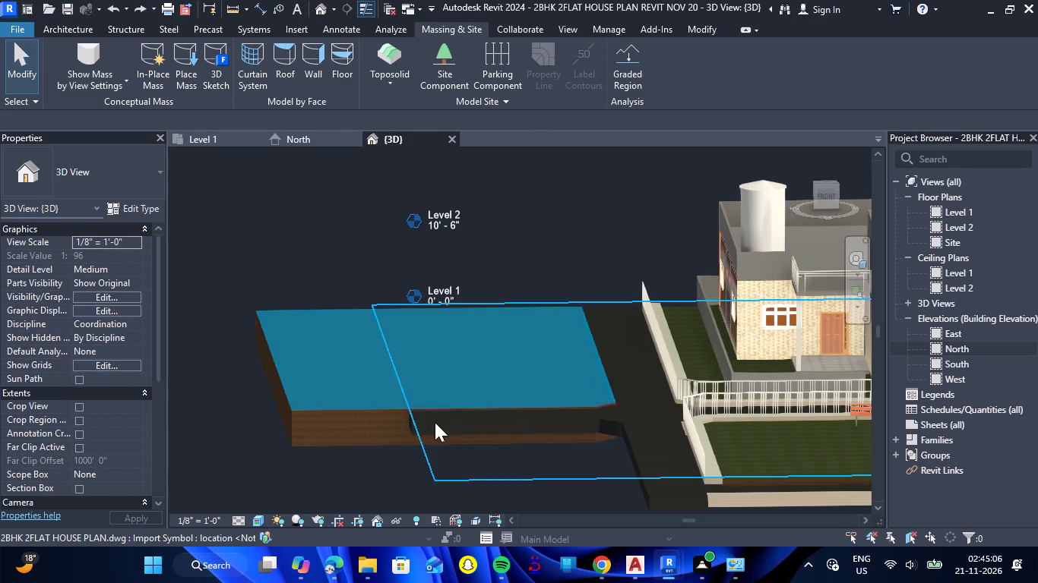
scroll(423, 429, up, 6)
scroll(384, 389, down, 2)
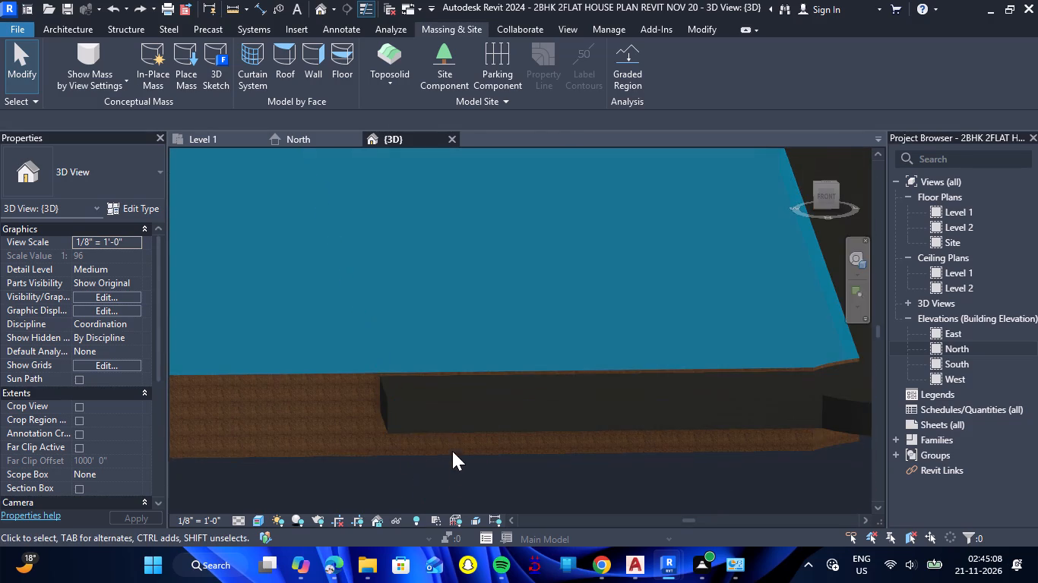
shift+drag(455, 483, 454, 459)
shift+right_drag(455, 483, 454, 459)
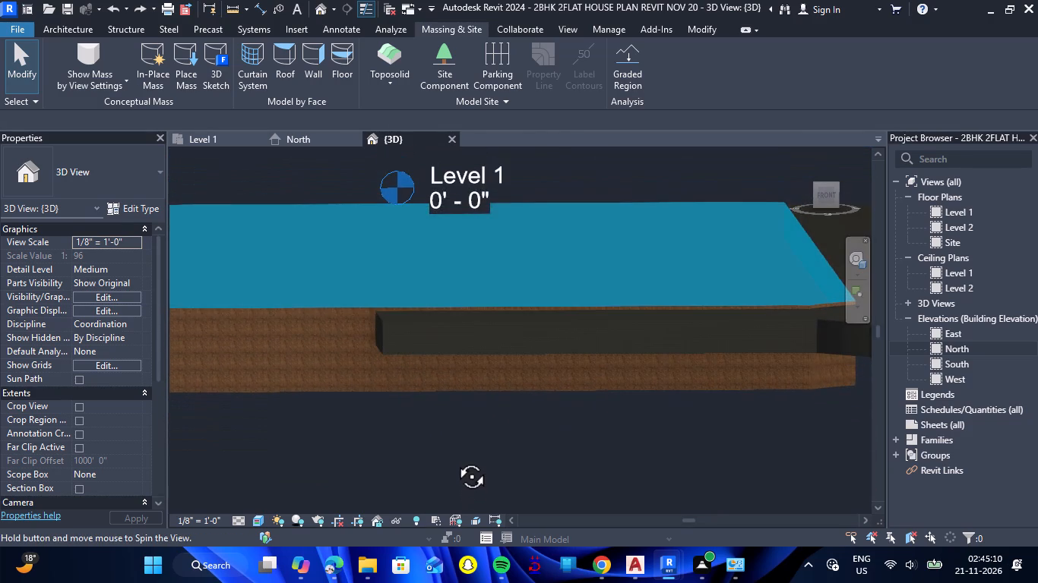
shift+drag(454, 459, 454, 441)
shift+right_drag(454, 459, 454, 441)
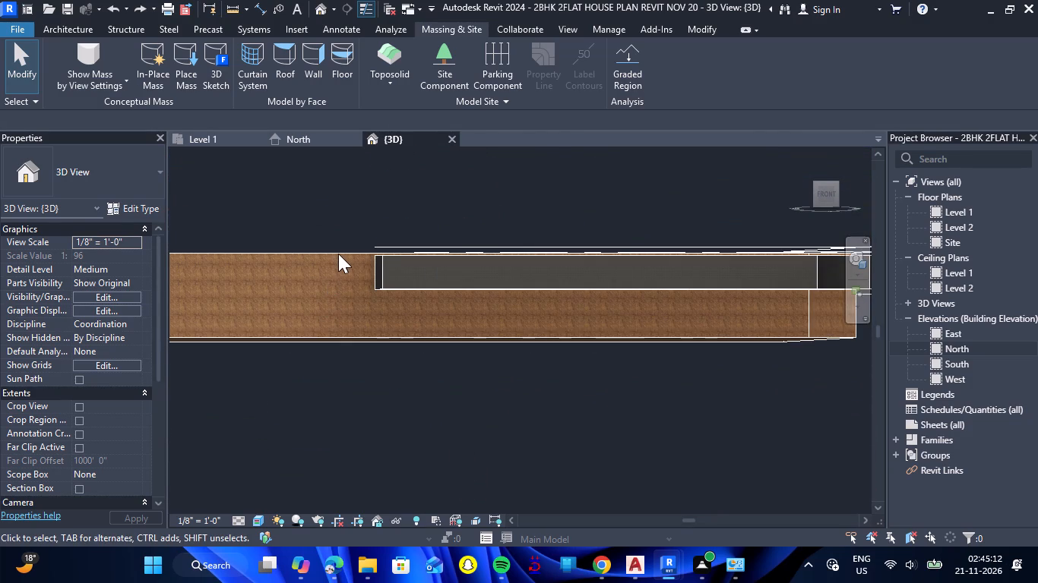
click(338, 254)
key(Down)
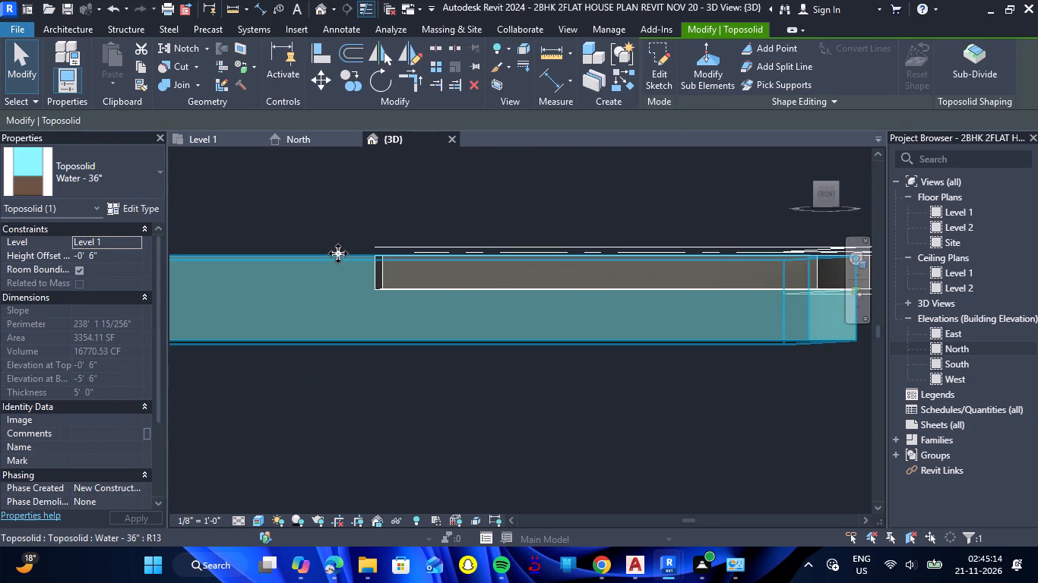
key(Escape)
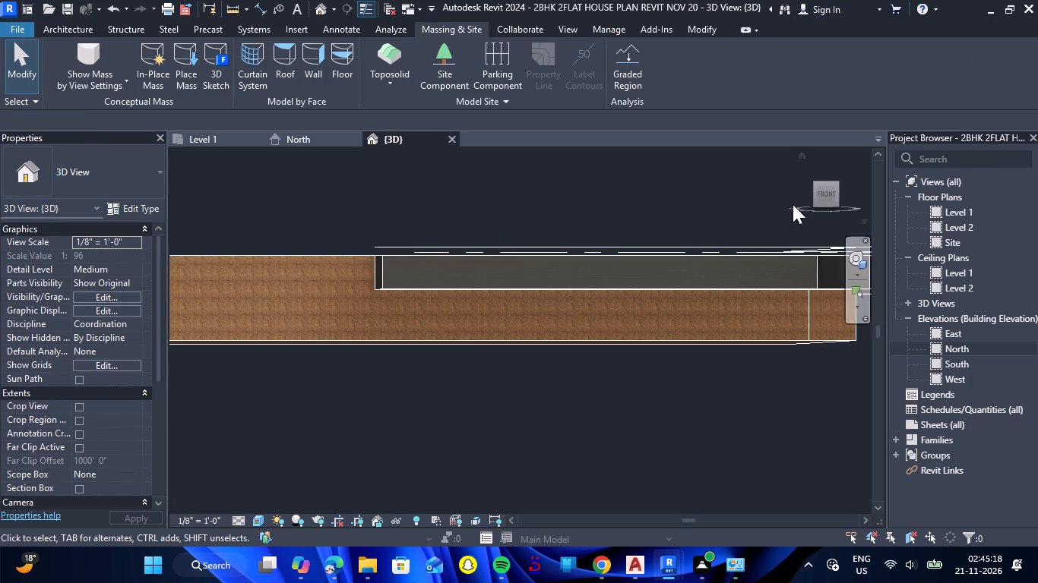
Place seven RPC Tree - Deciduous Honey Locust - 25' trees around the corners, centre and south side of the PARK lawn.
click(829, 181)
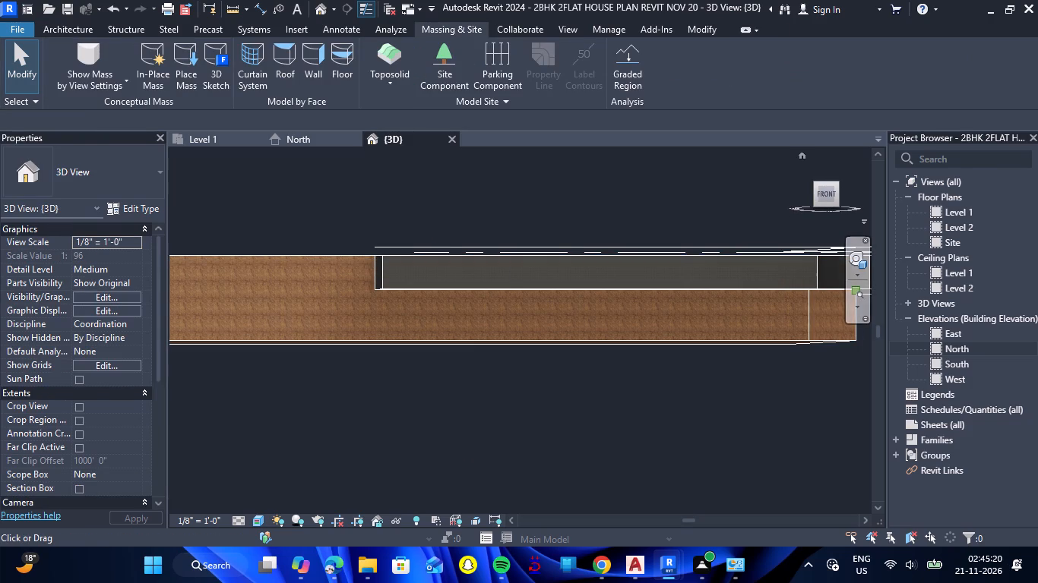
click(825, 184)
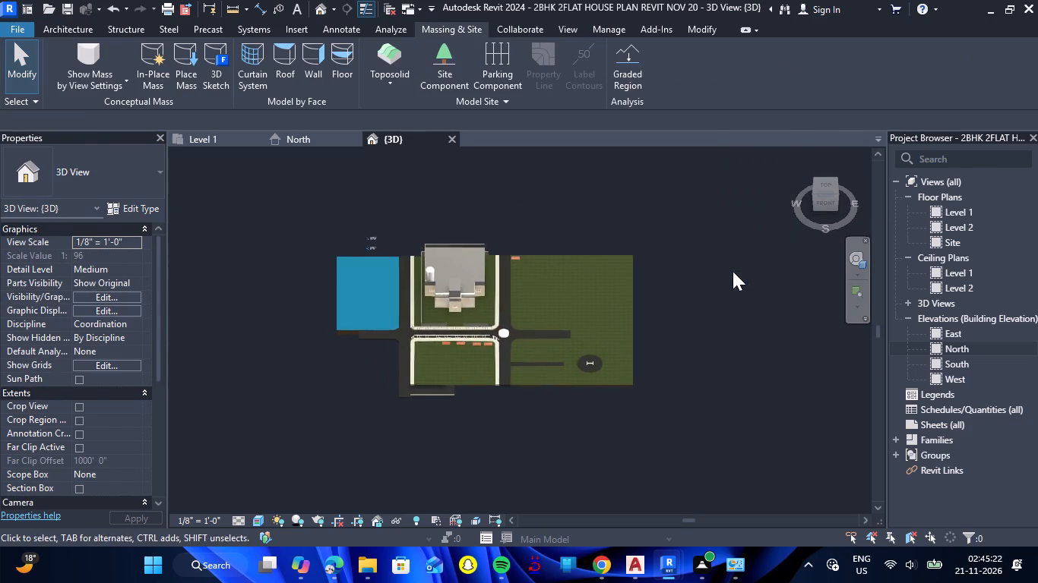
scroll(581, 422, up, 4)
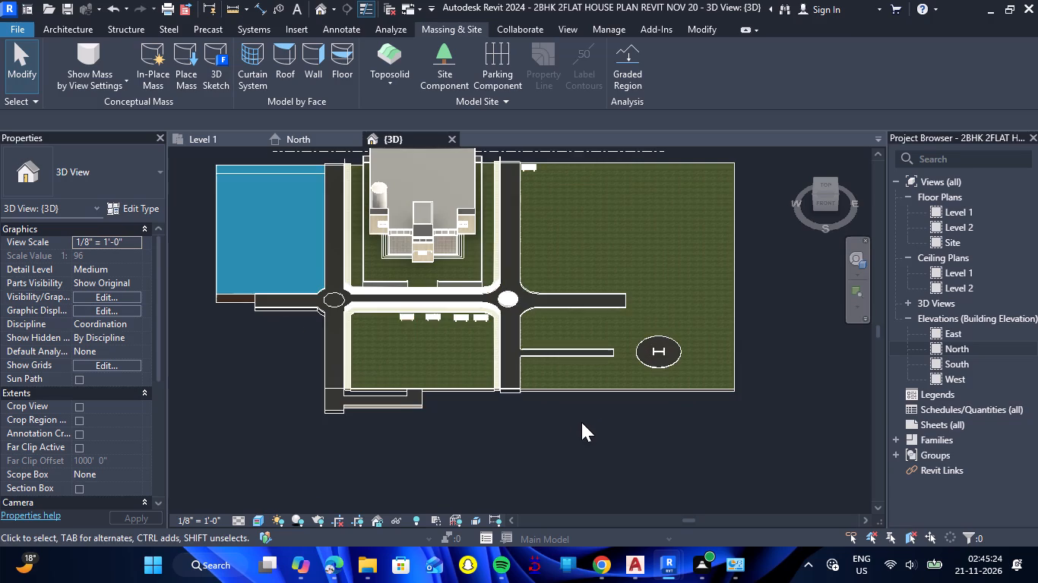
scroll(378, 395, up, 3)
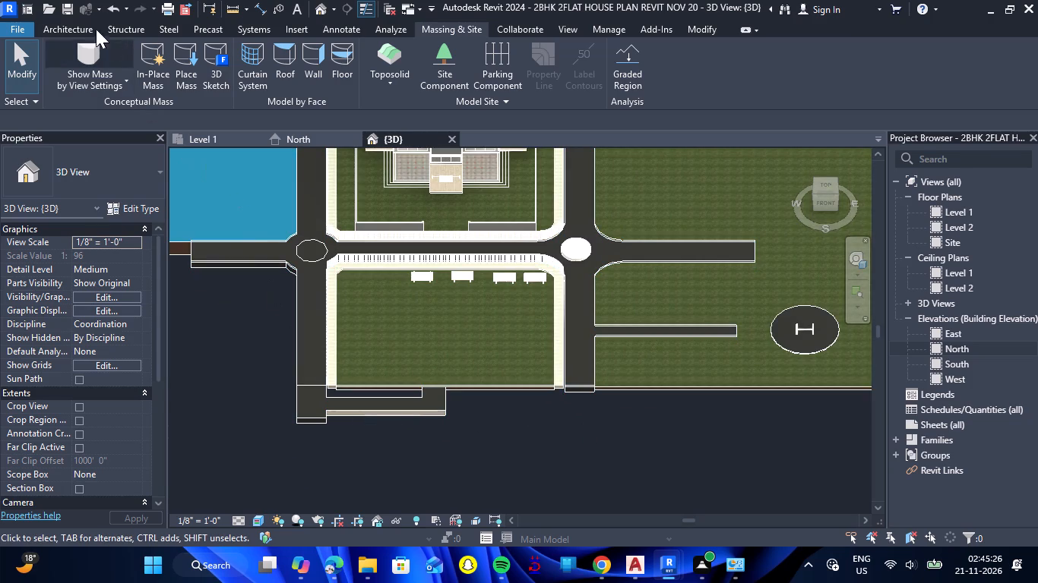
click(73, 24)
click(163, 58)
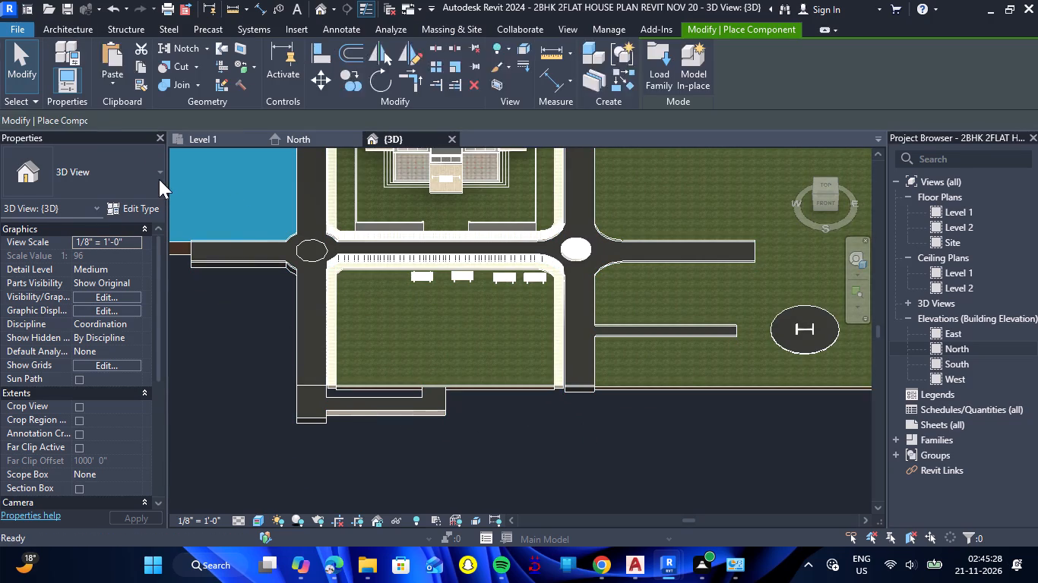
click(163, 174)
scroll(128, 276, down, 9)
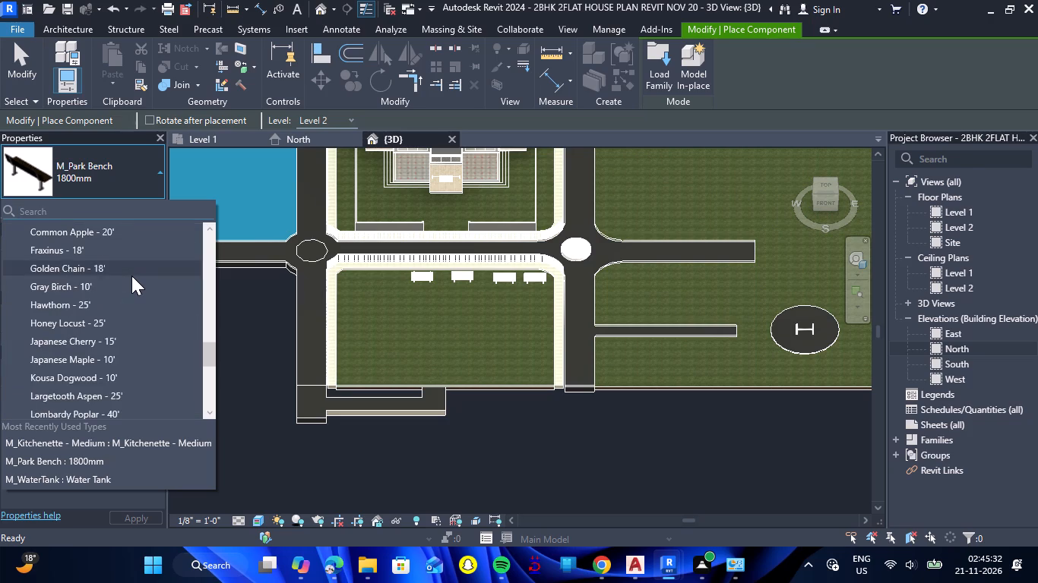
scroll(131, 276, down, 3)
scroll(131, 276, up, 3)
click(124, 320)
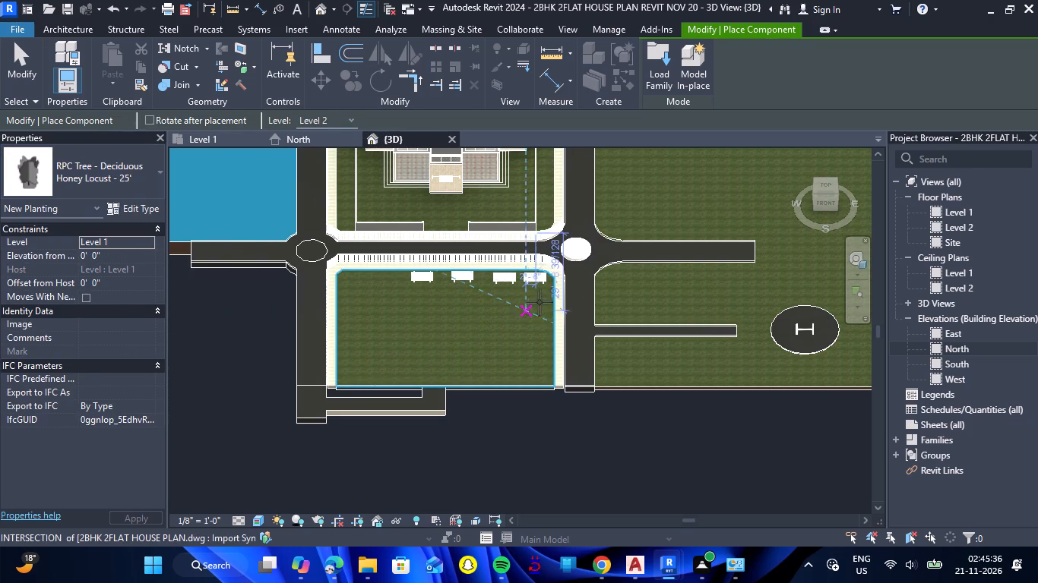
click(542, 302)
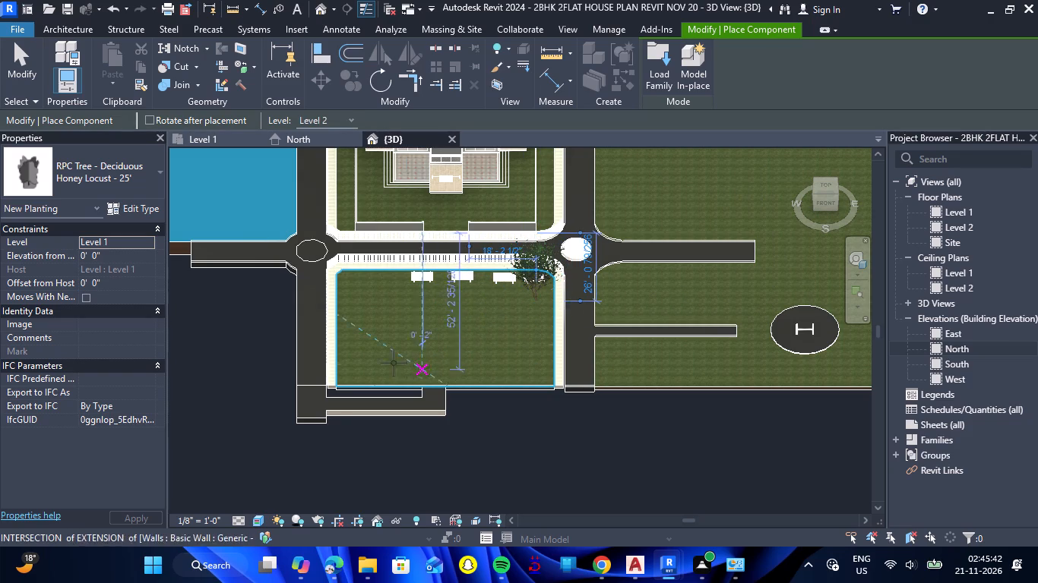
click(347, 285)
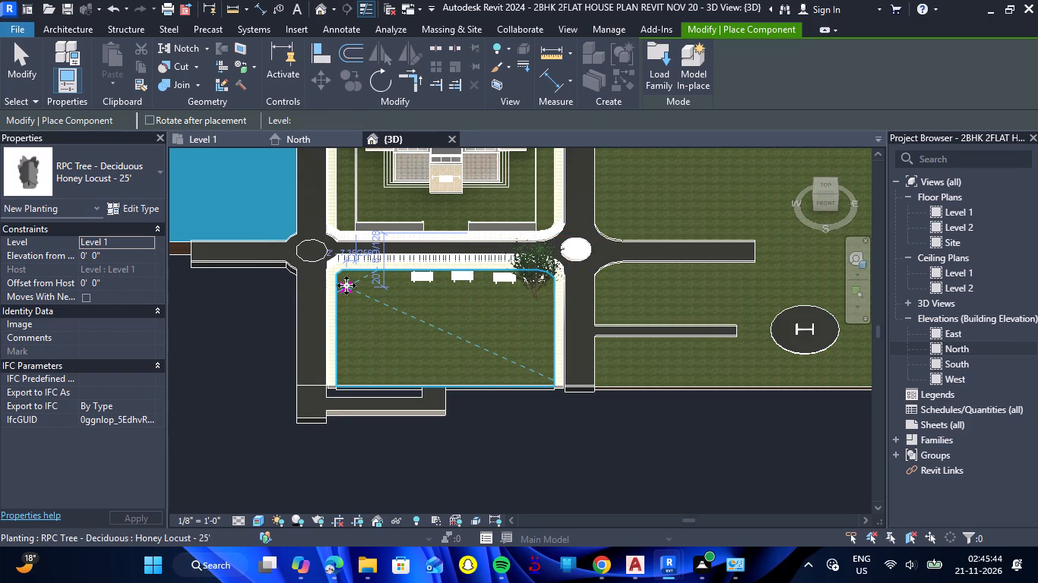
click(452, 330)
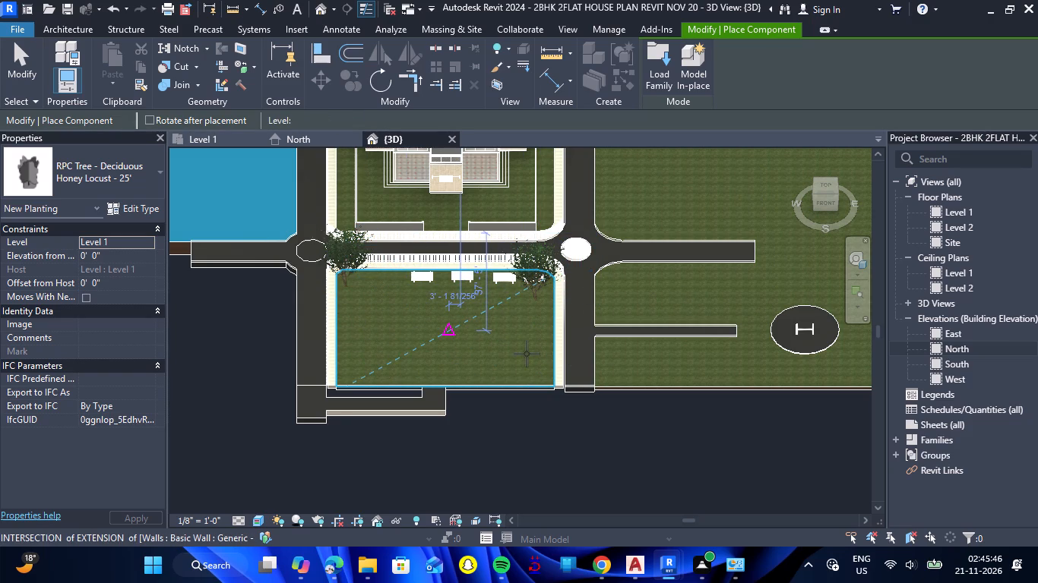
click(526, 354)
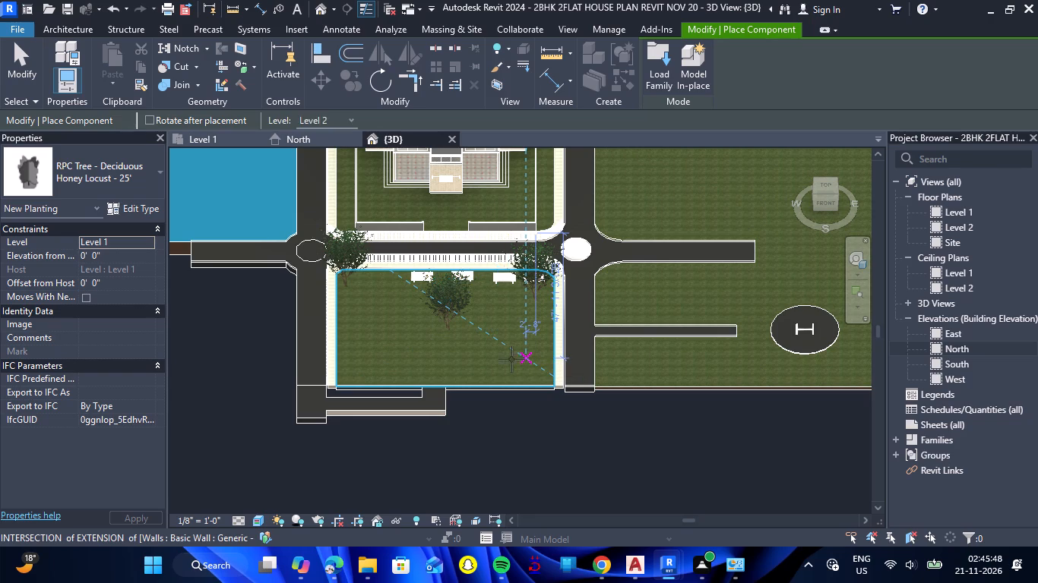
click(354, 366)
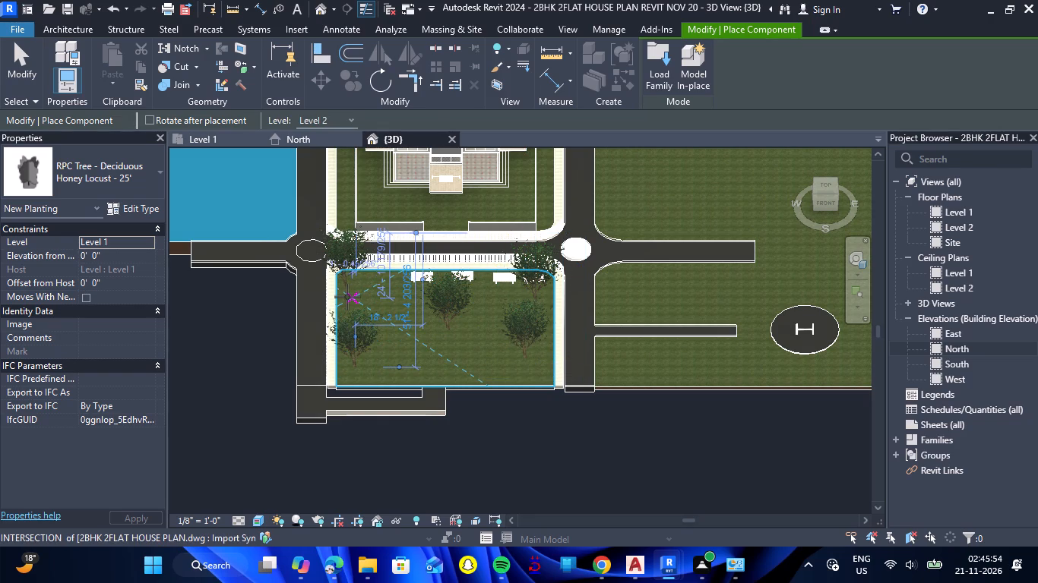
click(347, 297)
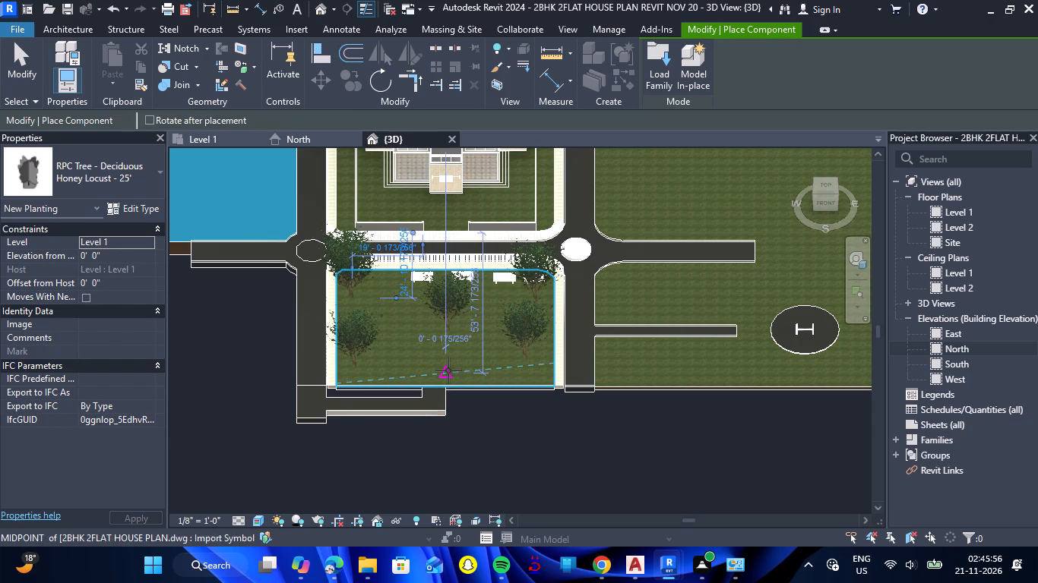
click(448, 370)
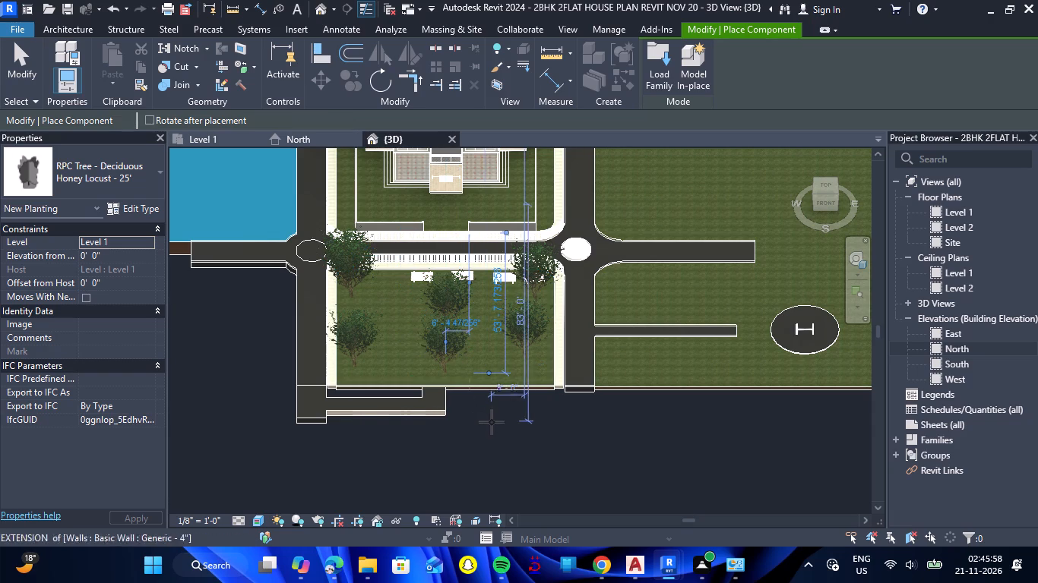
key(Escape)
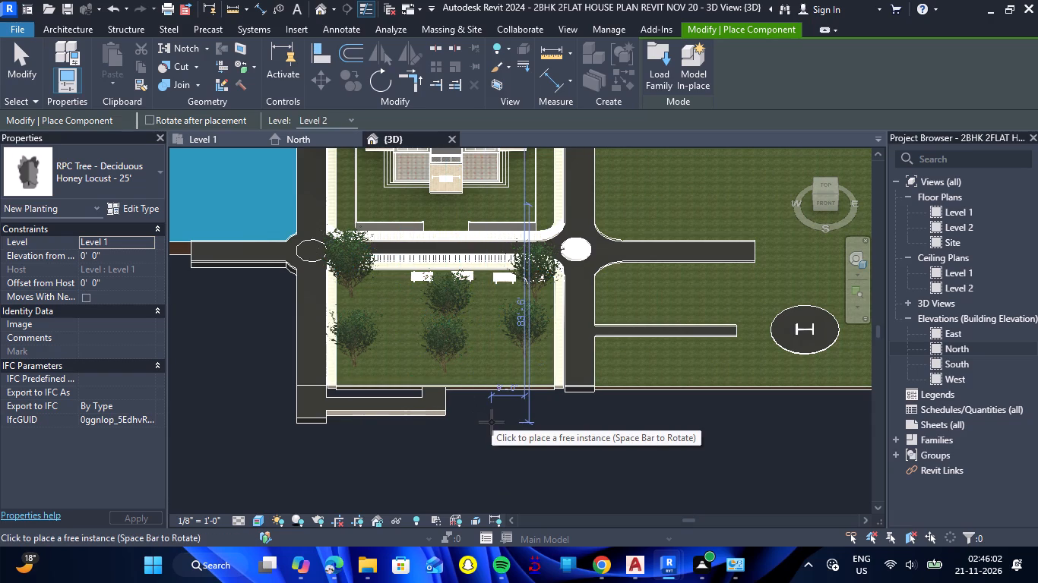
key(Escape)
From the top view, start loading another component family and preview the Accessories families, including Bike Stand, Bollards, Dumpster, Park Bench, Planter and Trash Can.
scroll(489, 391, down, 2)
scroll(452, 278, up, 3)
scroll(457, 296, down, 2)
scroll(535, 373, down, 3)
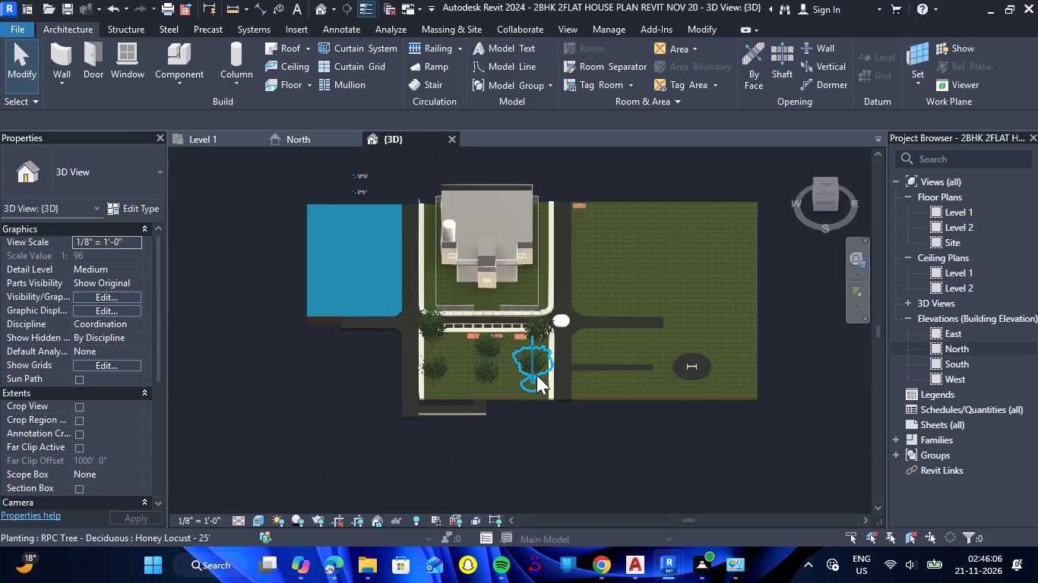
click(824, 188)
scroll(478, 349, up, 5)
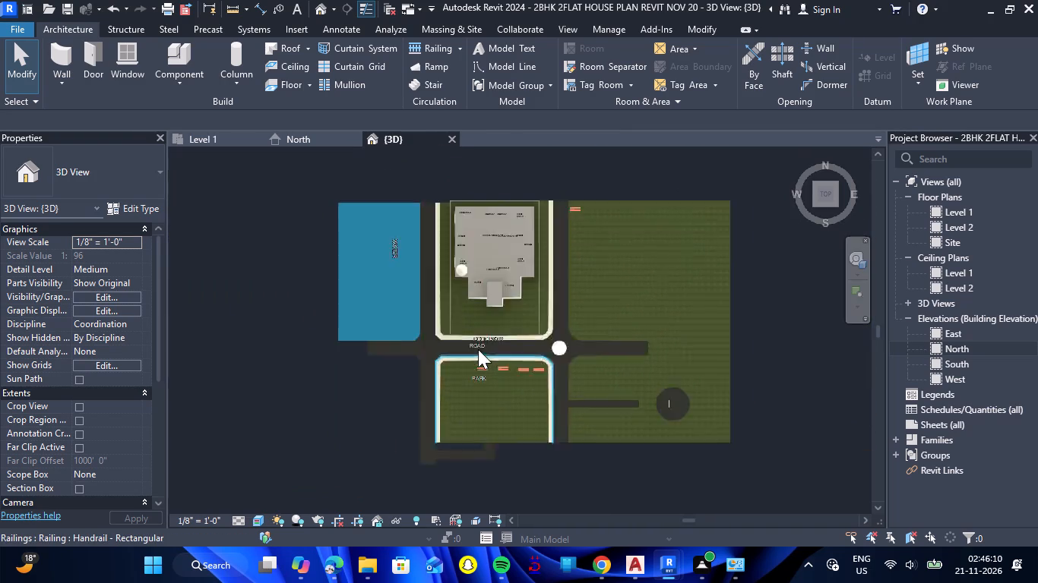
scroll(478, 349, up, 4)
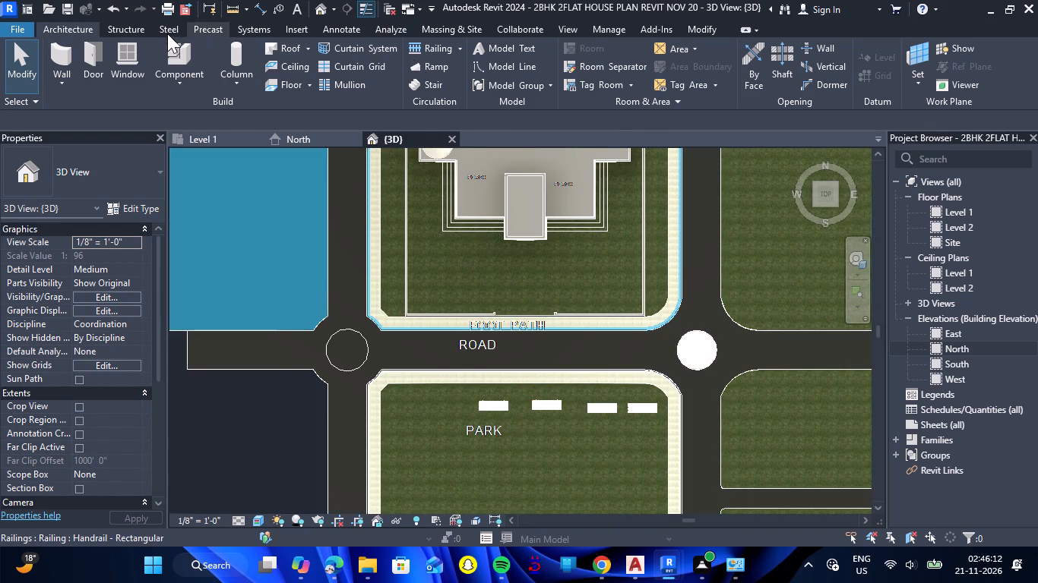
click(176, 51)
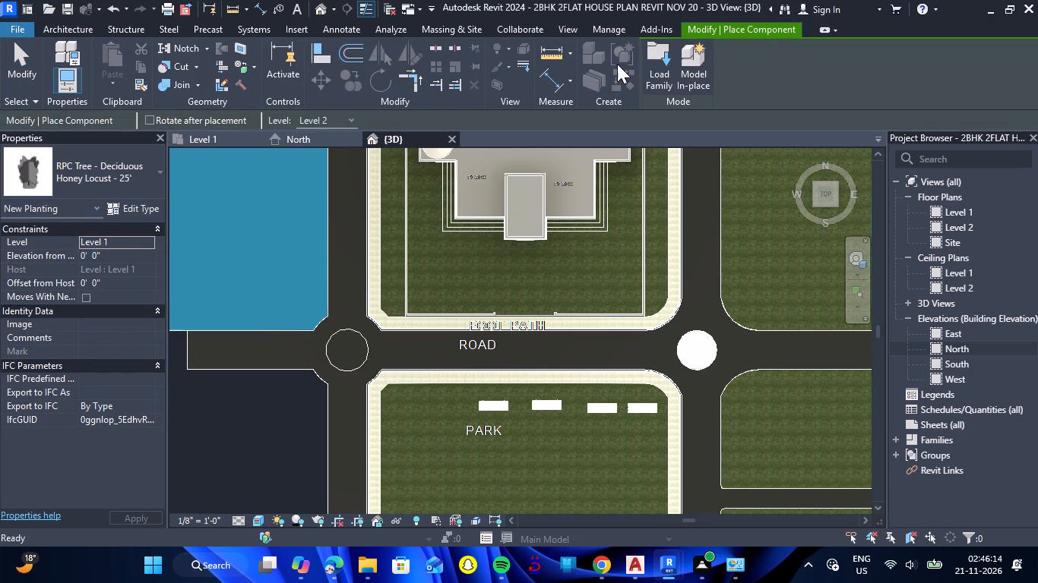
click(649, 67)
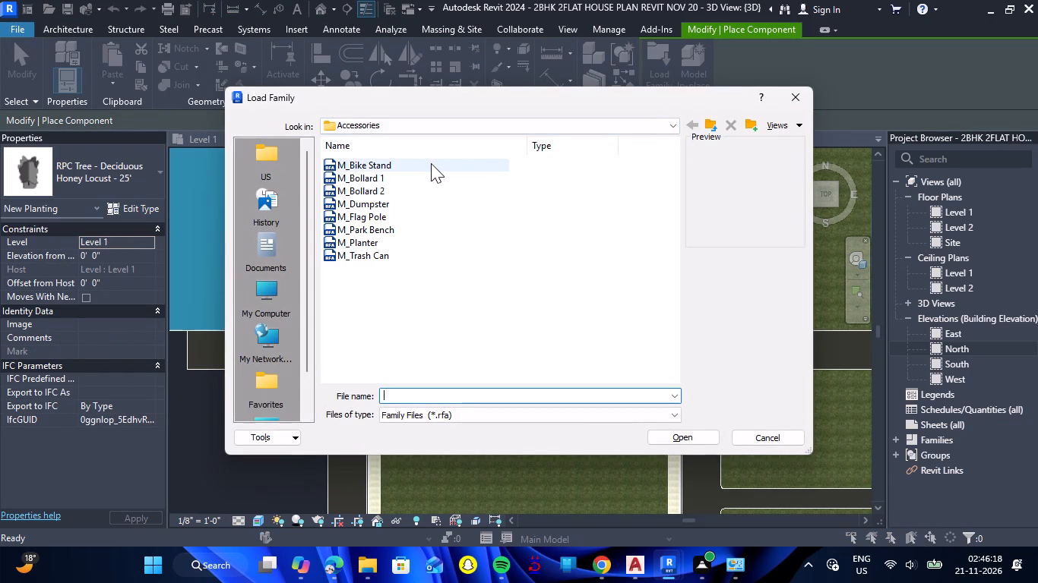
click(431, 163)
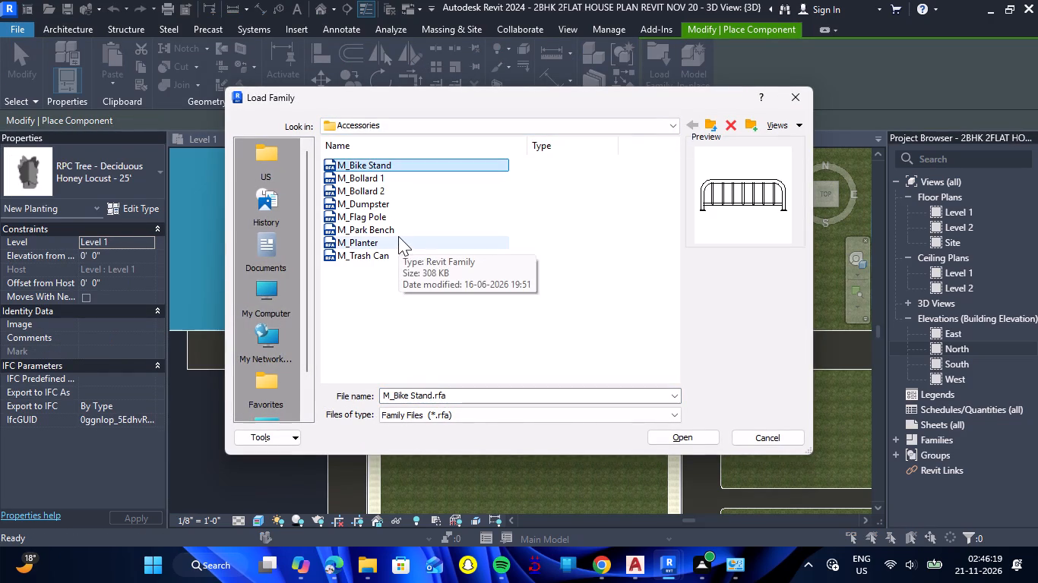
click(398, 234)
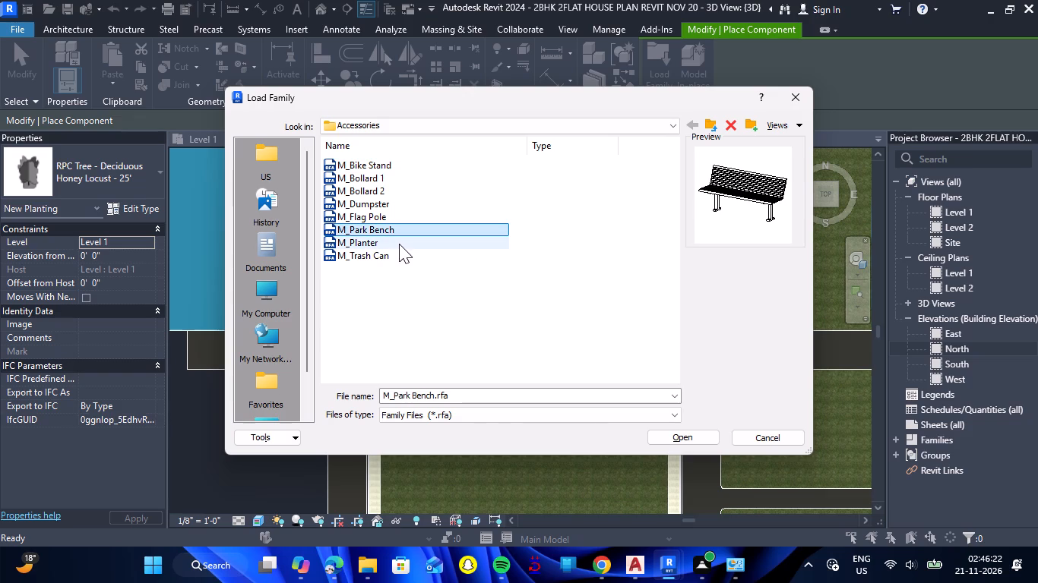
click(398, 246)
click(391, 195)
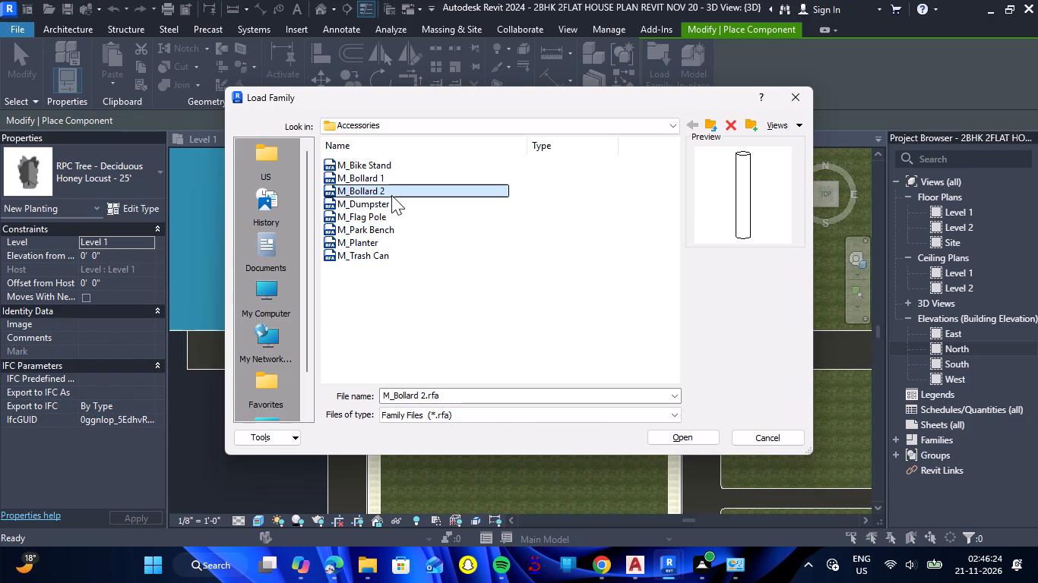
click(391, 180)
click(394, 203)
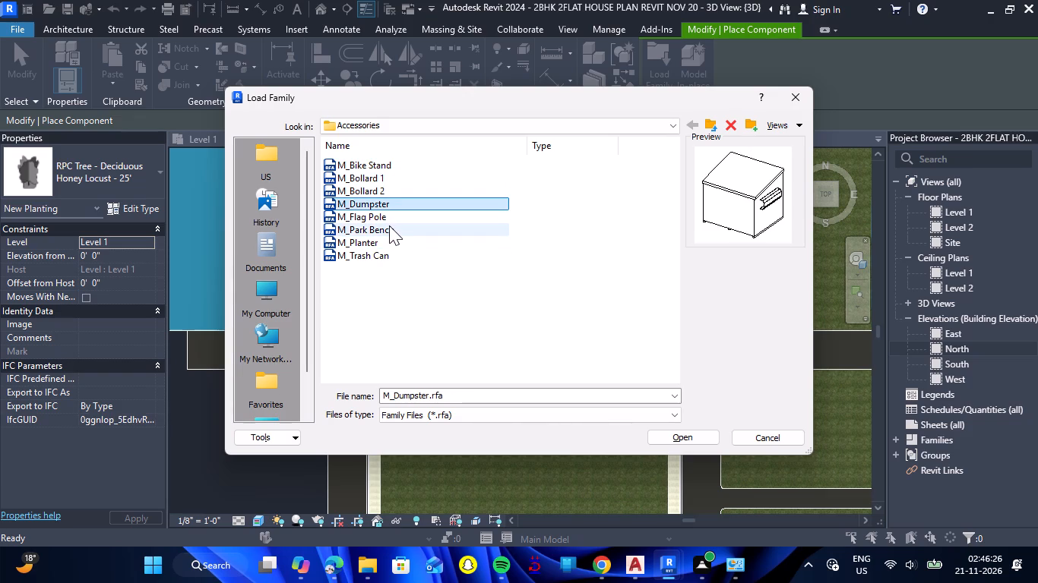
click(389, 225)
click(388, 234)
click(388, 238)
click(391, 255)
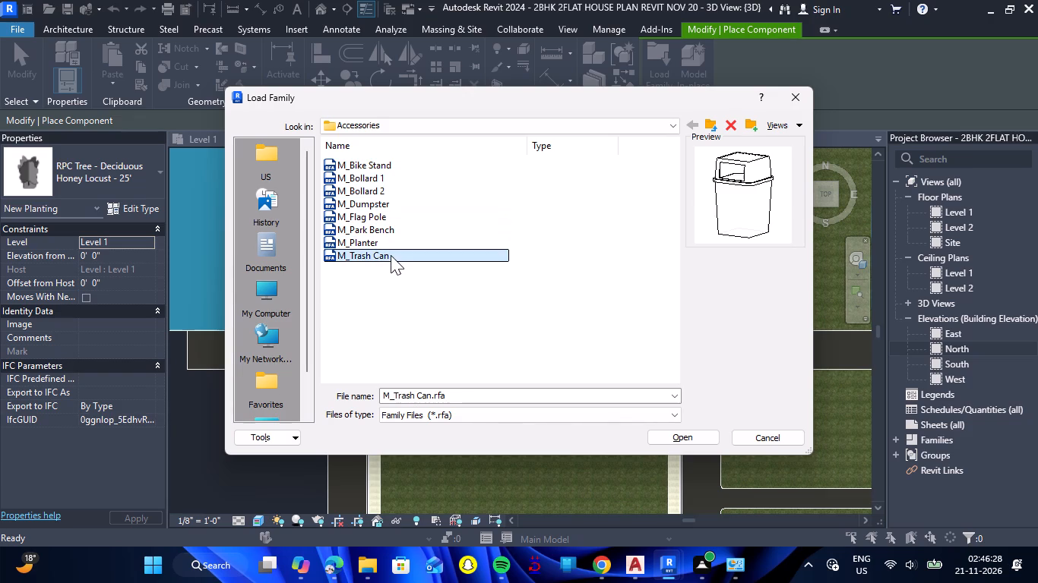
Load the M_Concrete Truck family from the Site library's Logistics folder.
click(707, 124)
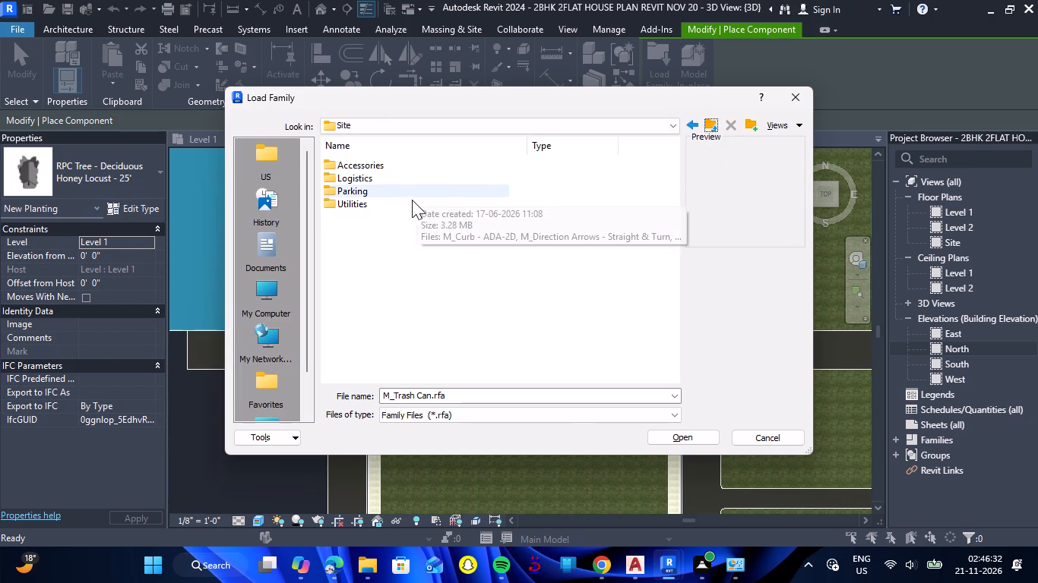
double_click(413, 182)
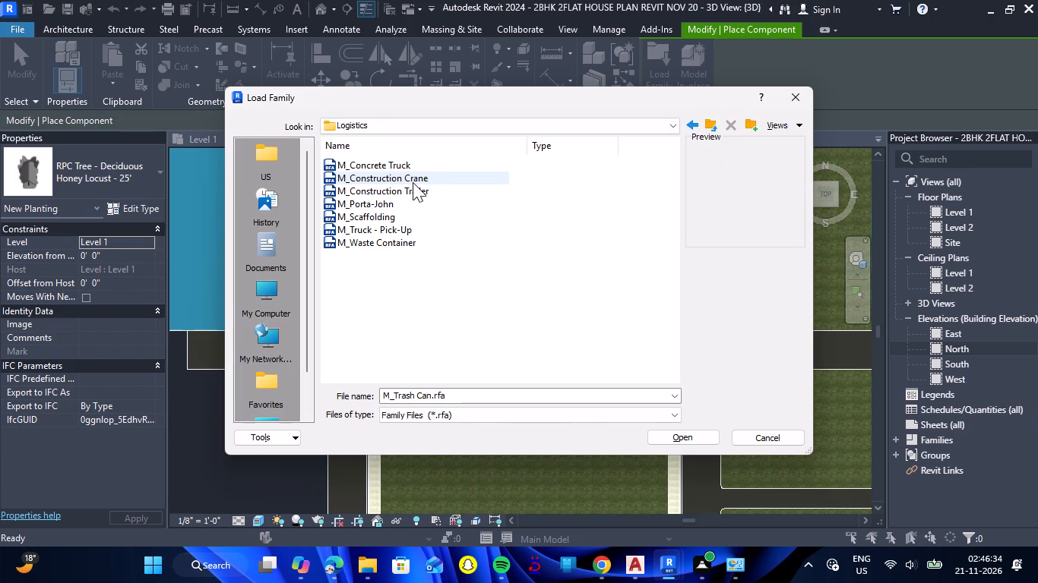
click(410, 162)
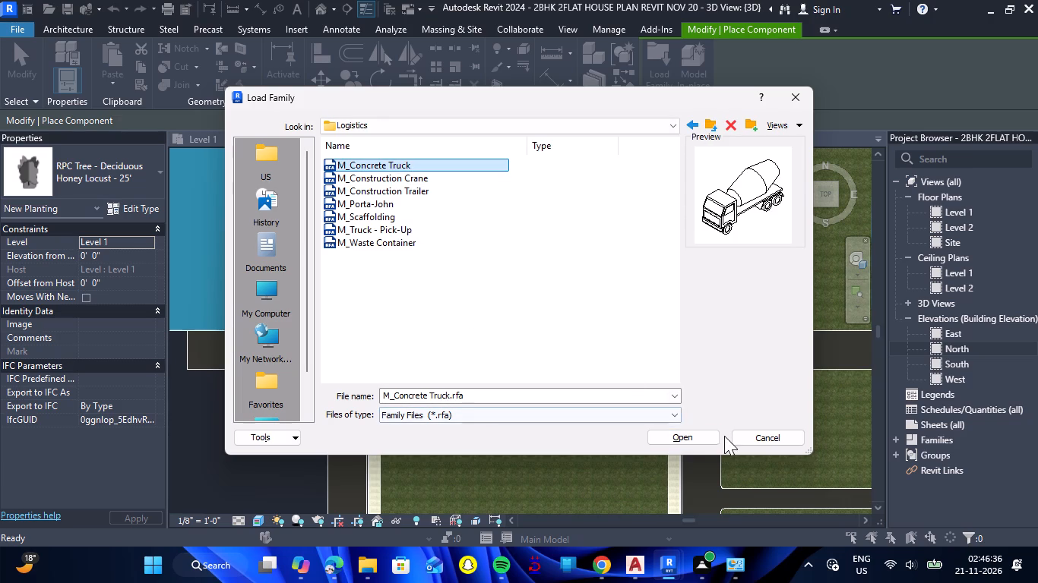
click(697, 432)
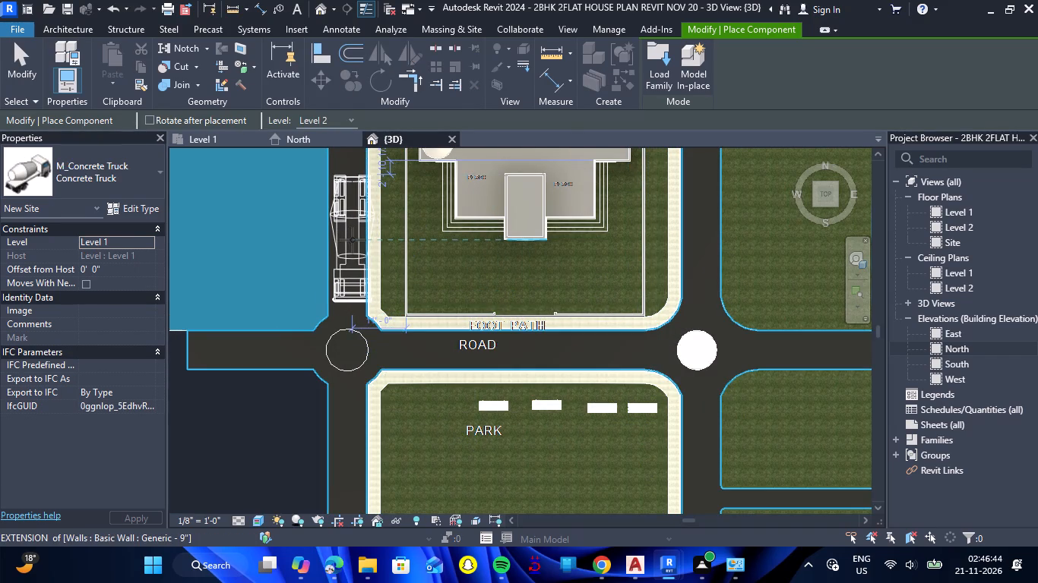
Place one concrete truck on the road beside the water and another across the road between the house and the PARK.
scroll(353, 240, up, 4)
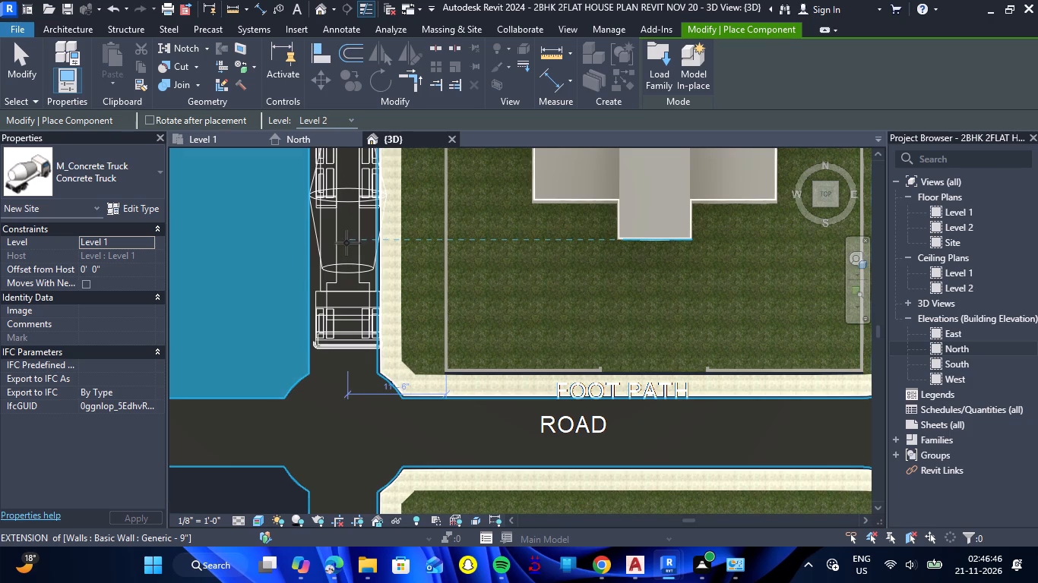
click(343, 244)
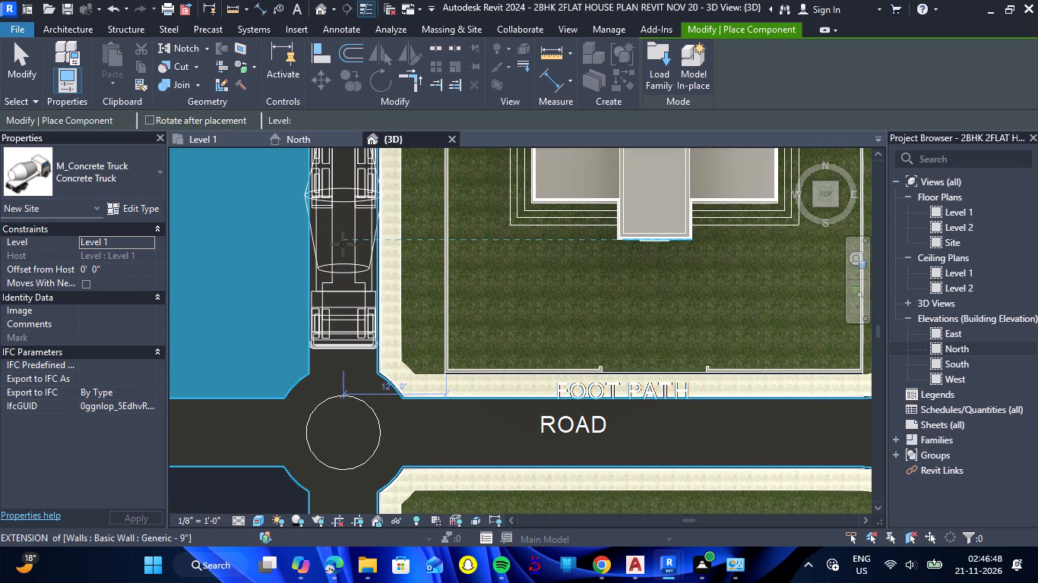
scroll(348, 315, down, 5)
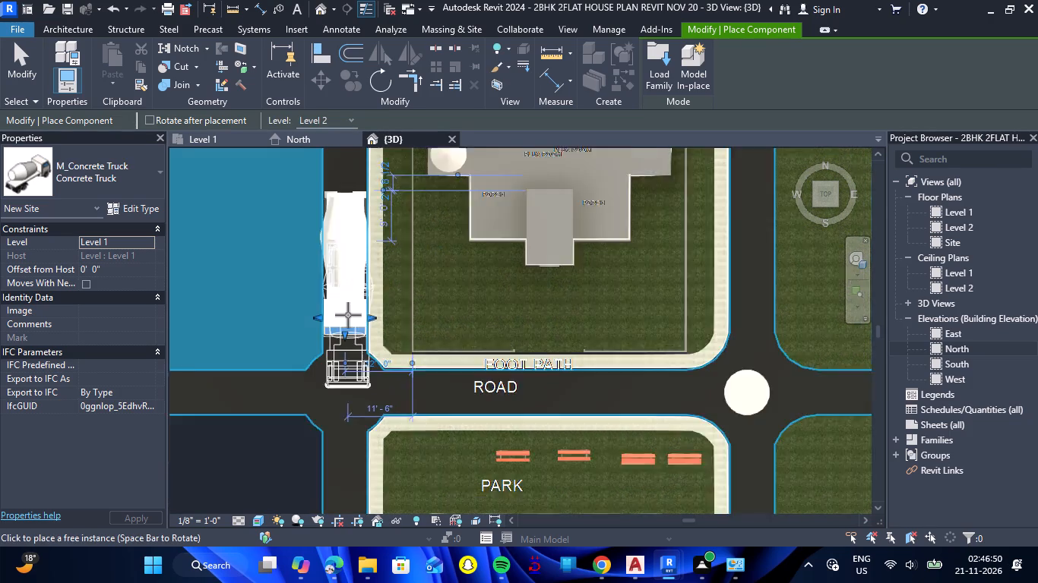
scroll(353, 315, down, 3)
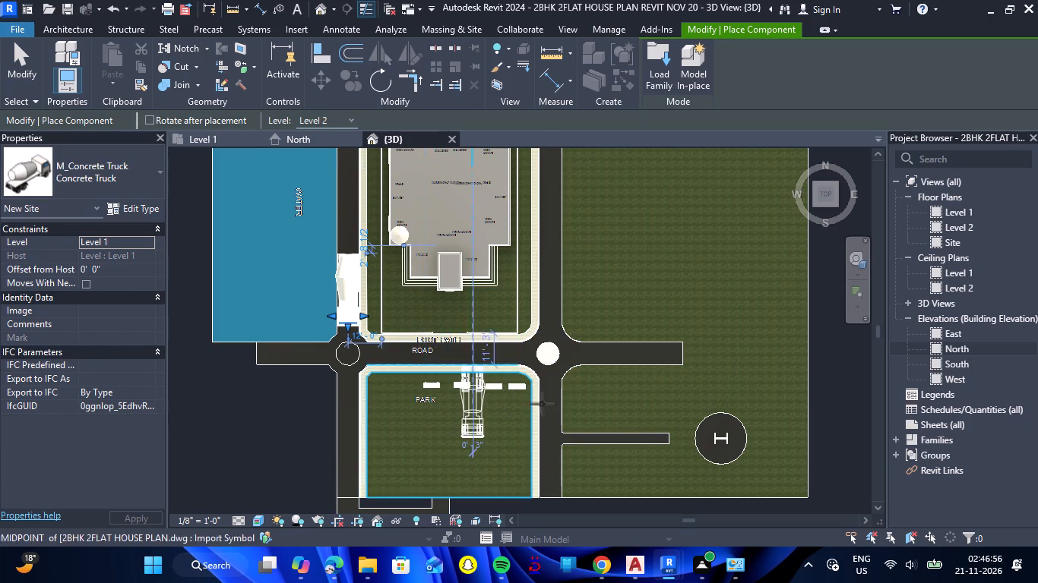
click(498, 357)
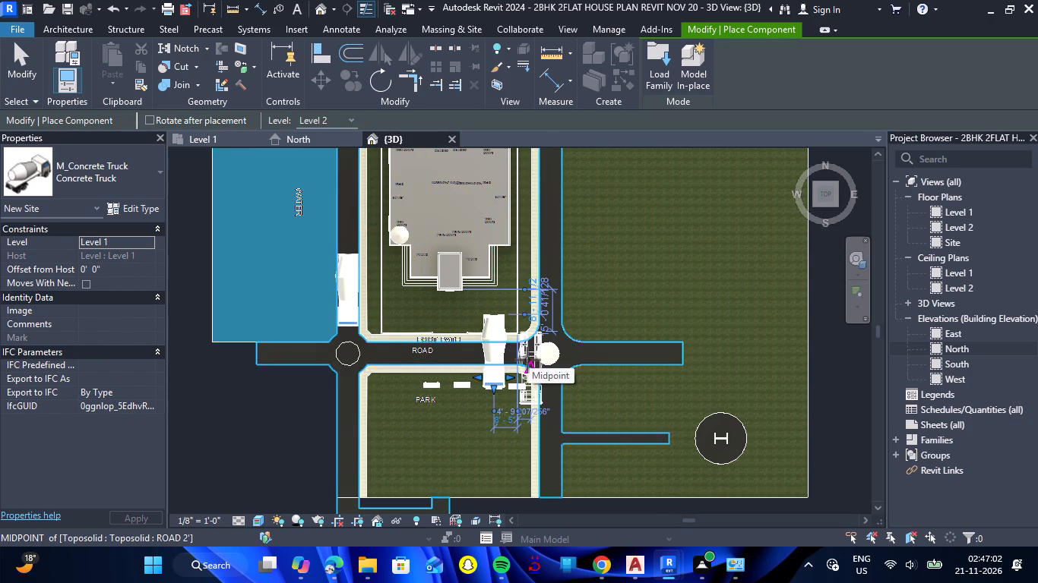
key(Escape)
key(Escape)
Rotate the concrete truck between the house and PARK by 90° to align it along the road, and nudge it slightly north.
scroll(508, 350, up, 5)
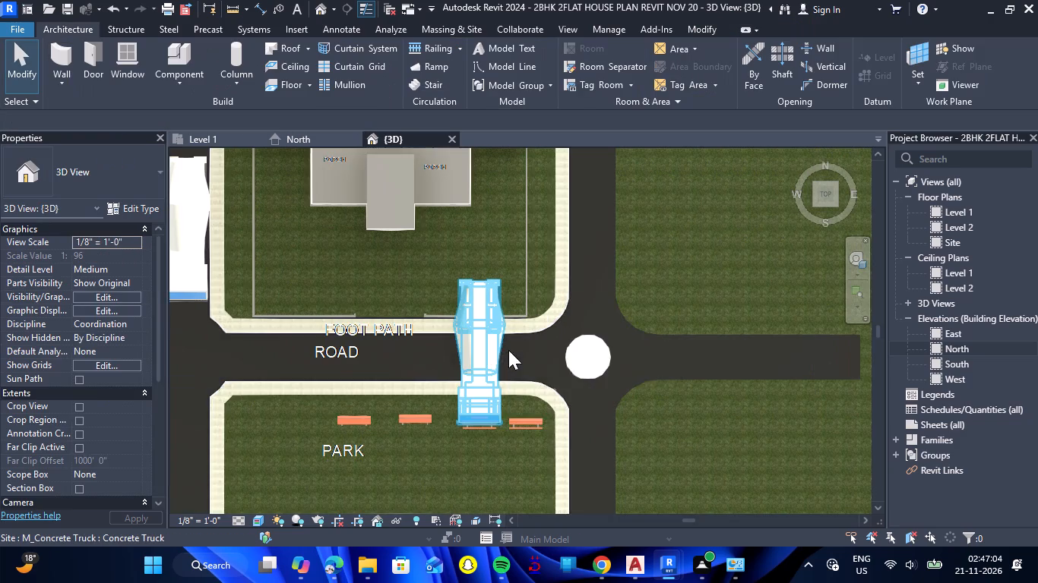
click(490, 366)
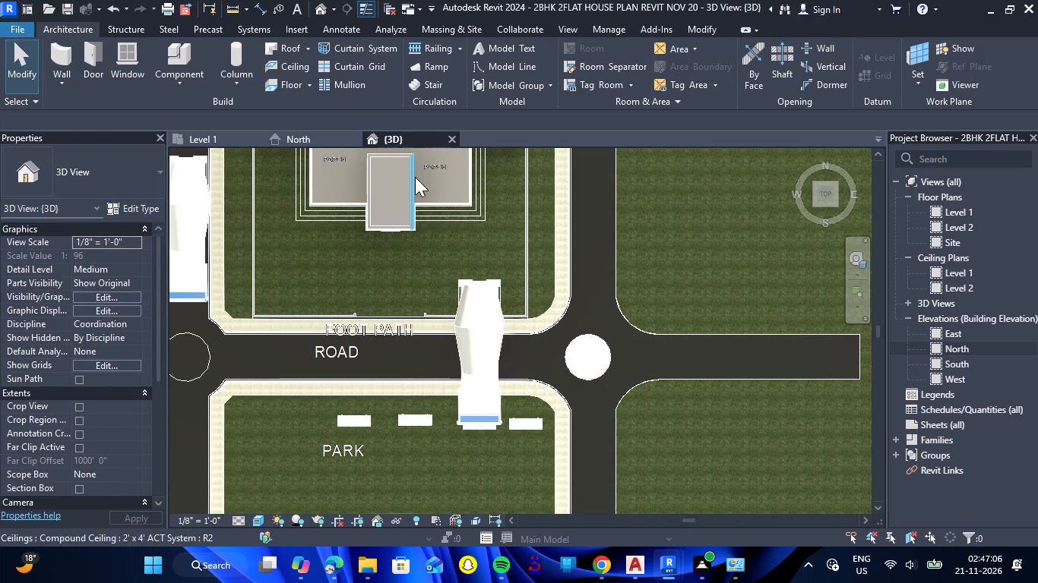
click(486, 380)
click(489, 410)
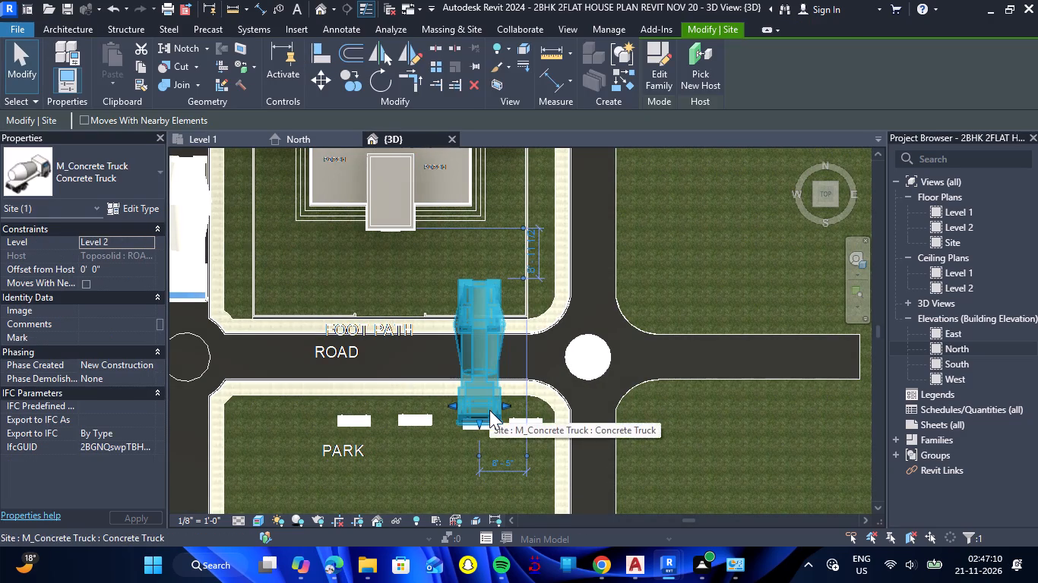
click(390, 84)
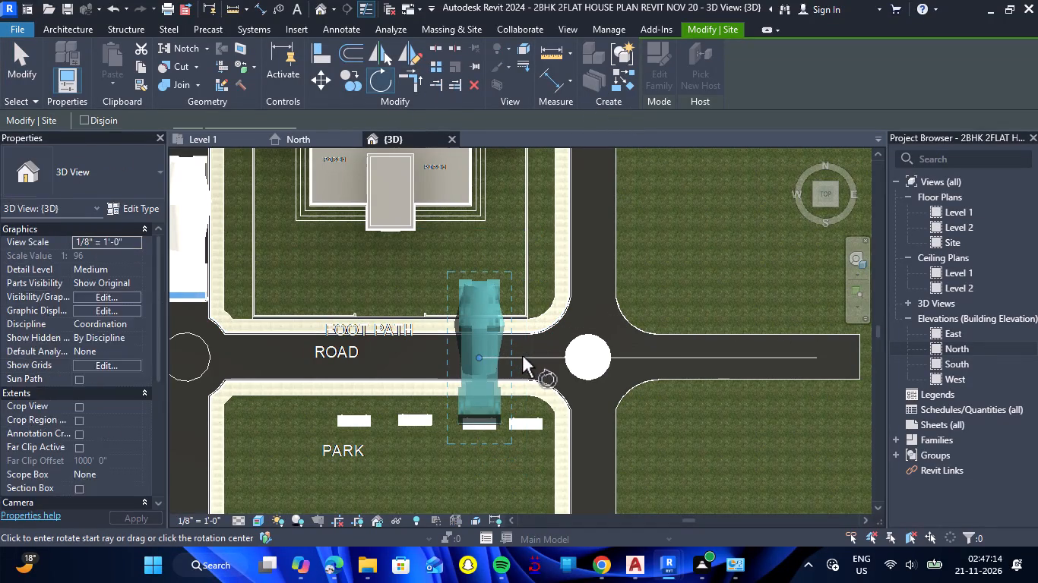
click(522, 356)
click(483, 410)
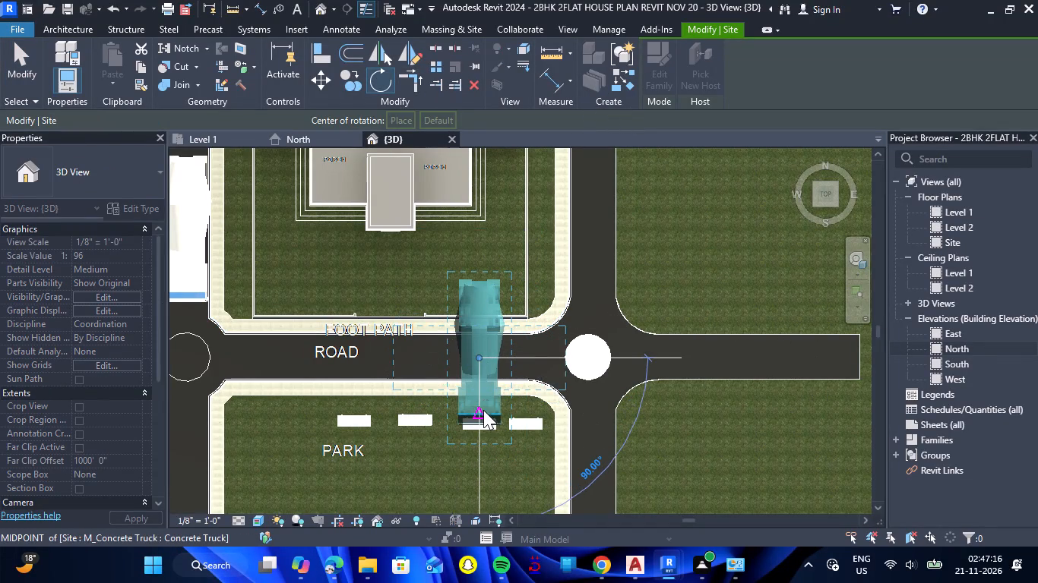
scroll(486, 409, up, 2)
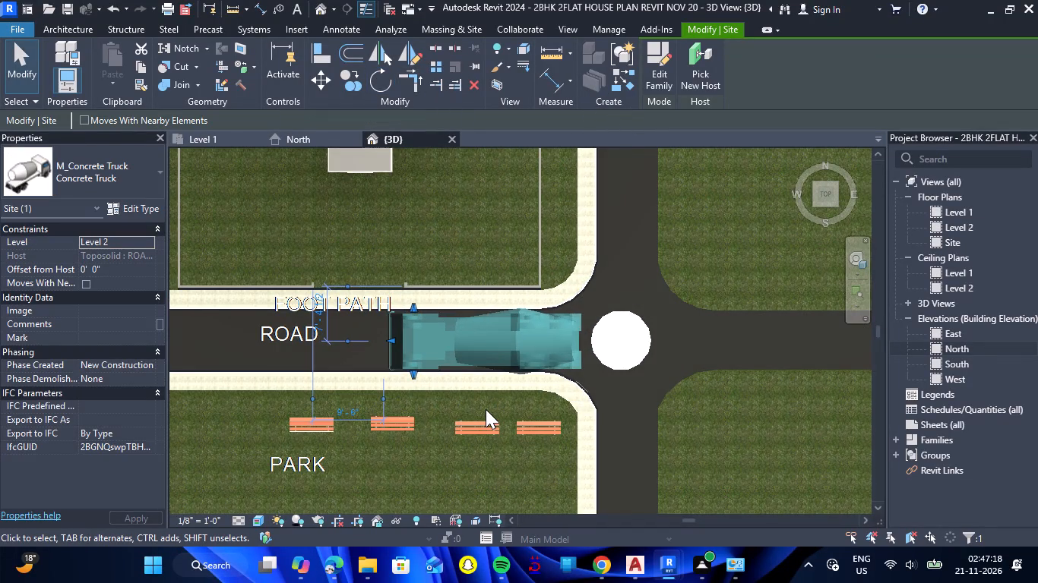
key(Up)
key(Escape)
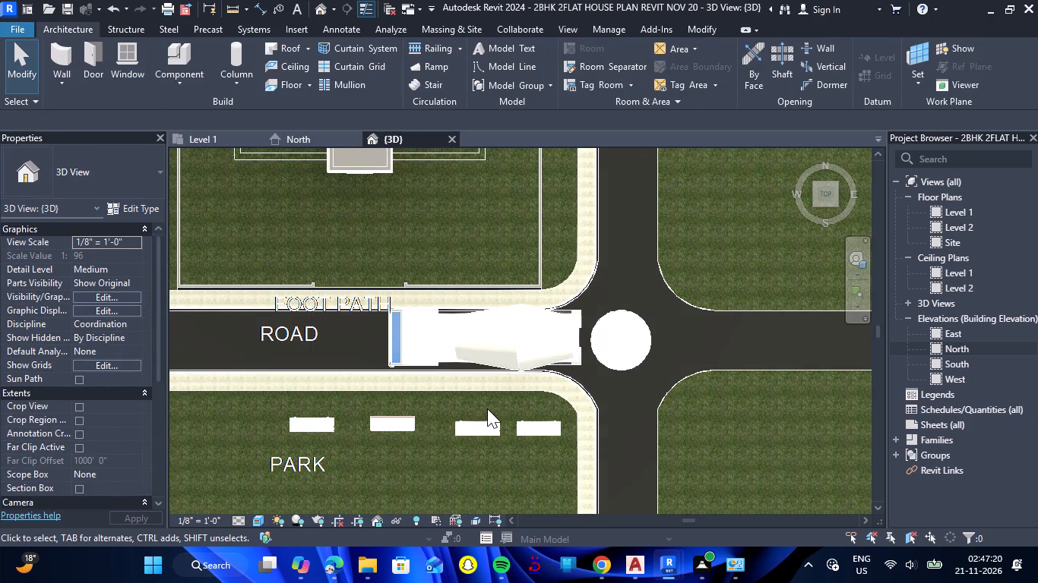
Browse the Logistics families, including the construction trailer, crane and waste container, and load M_Truck - Pick-Up.
scroll(528, 407, down, 6)
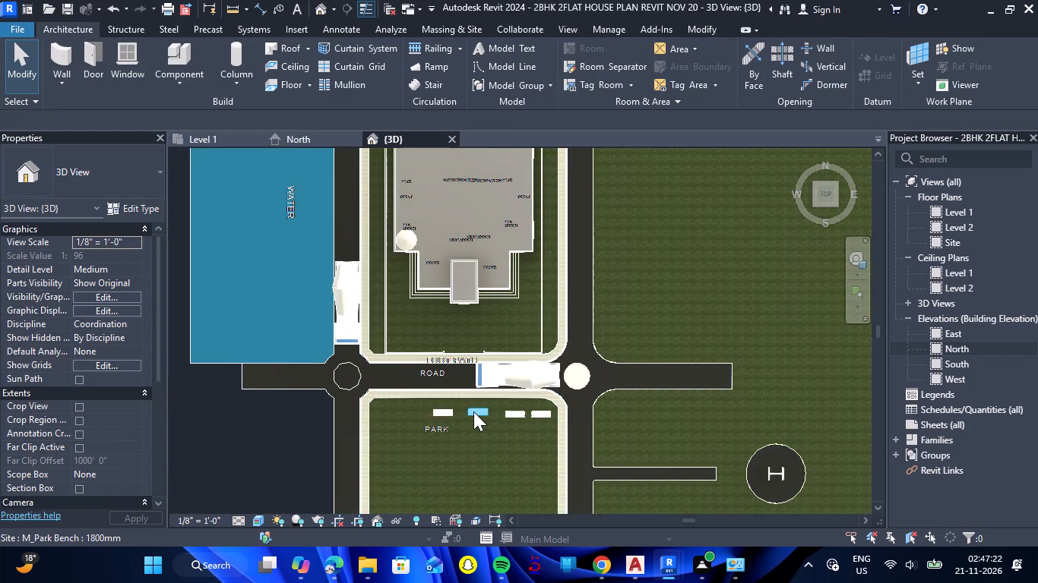
scroll(473, 411, down, 1)
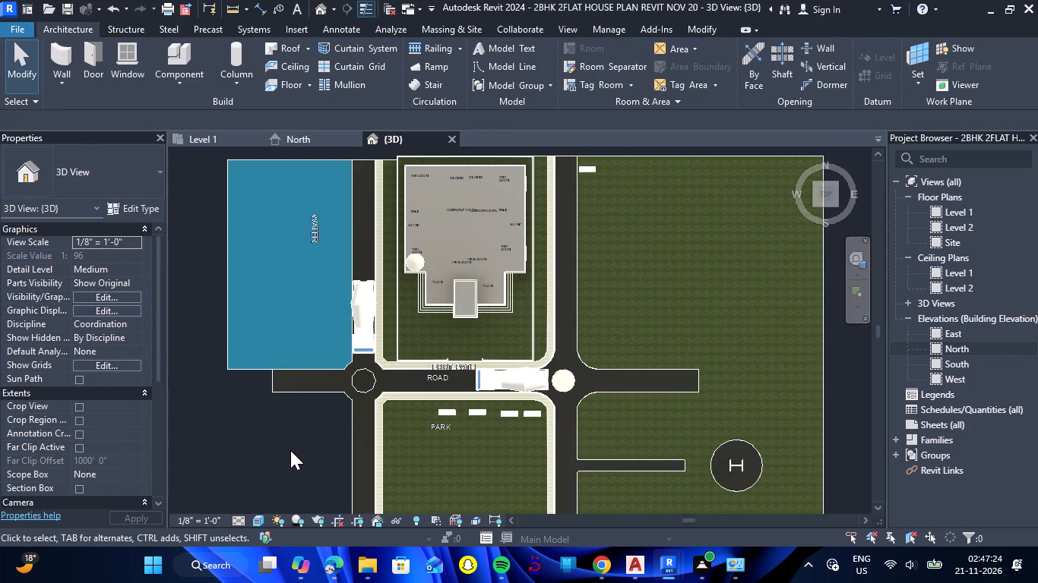
shift+drag(290, 450, 422, 183)
shift+right_drag(290, 450, 422, 183)
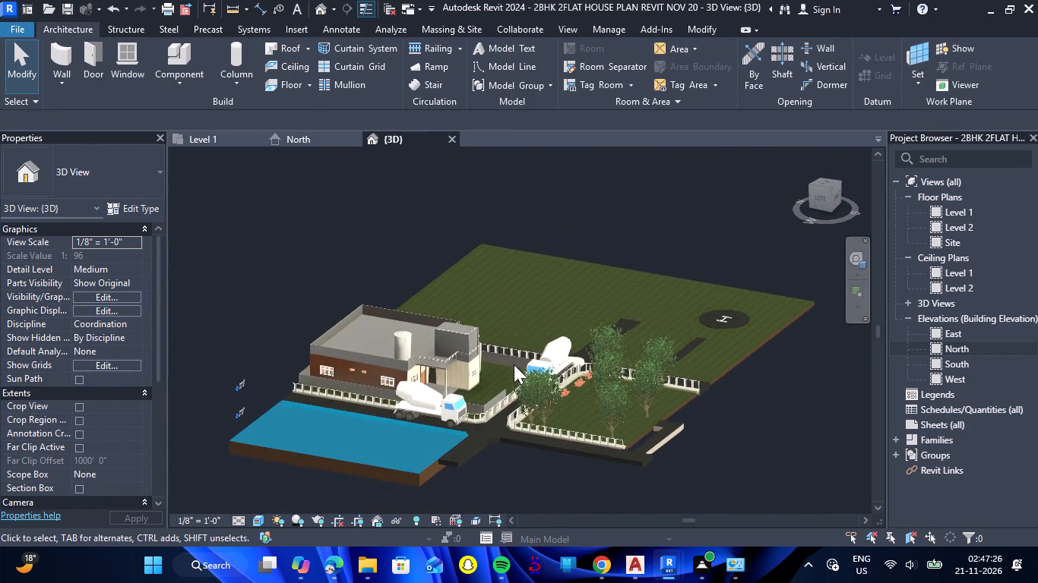
scroll(512, 441, up, 5)
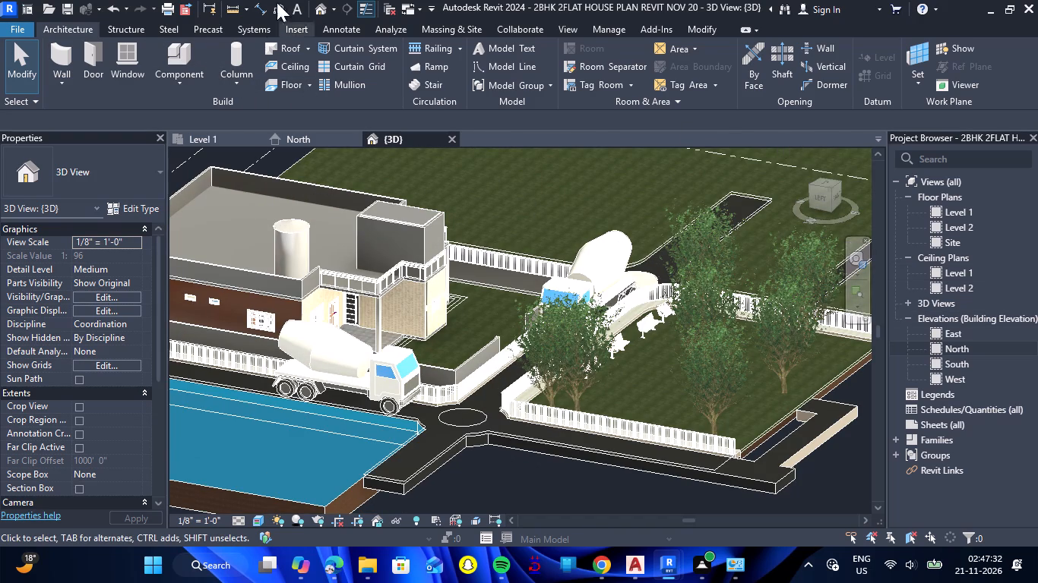
click(195, 52)
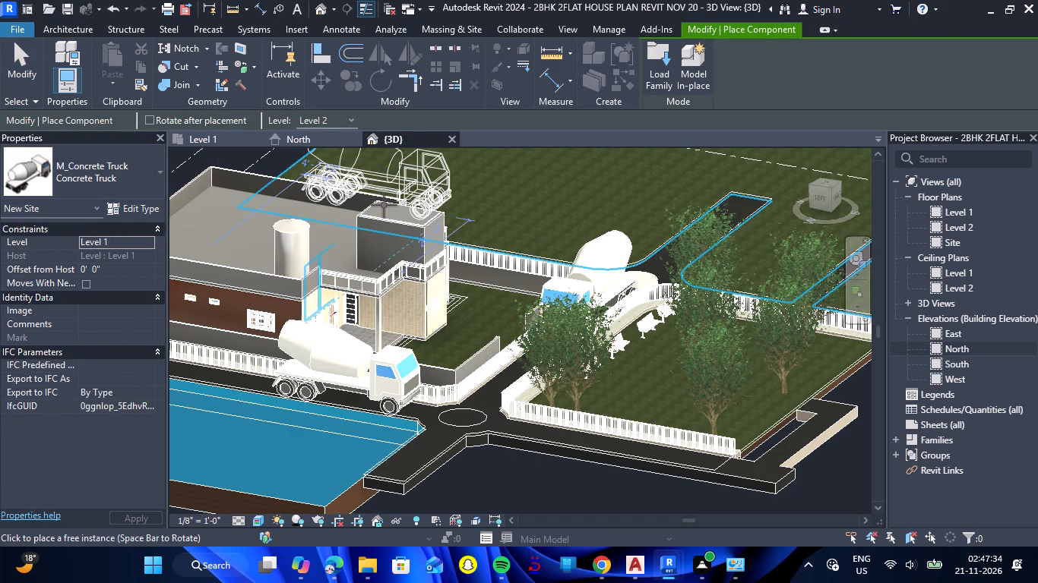
click(661, 88)
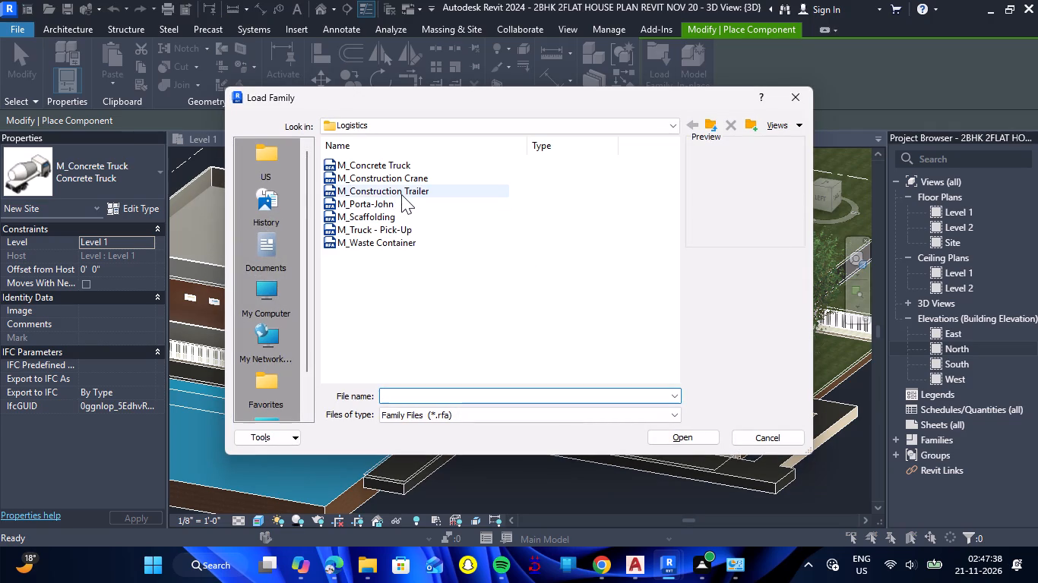
click(401, 194)
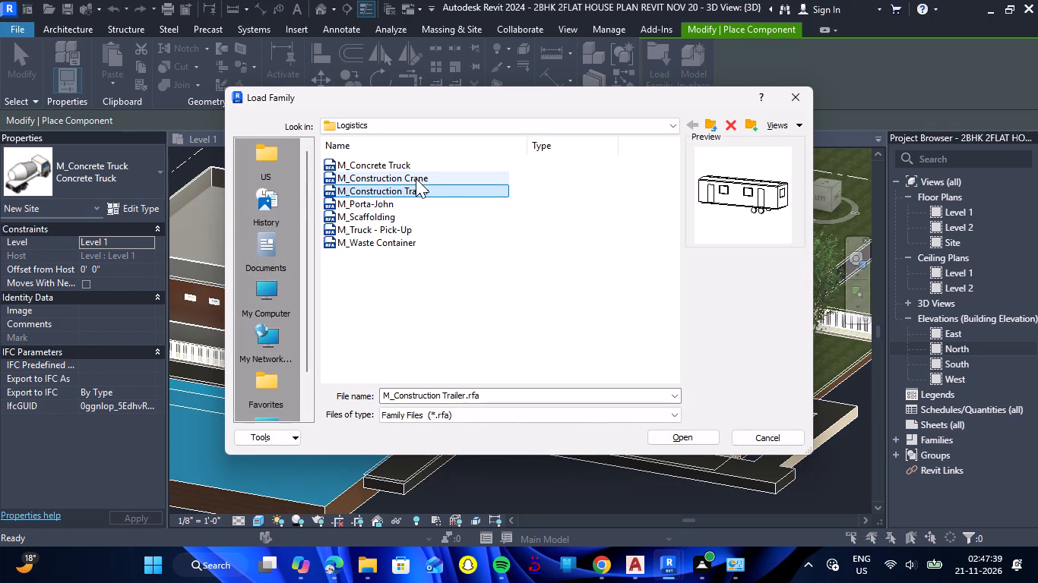
click(416, 178)
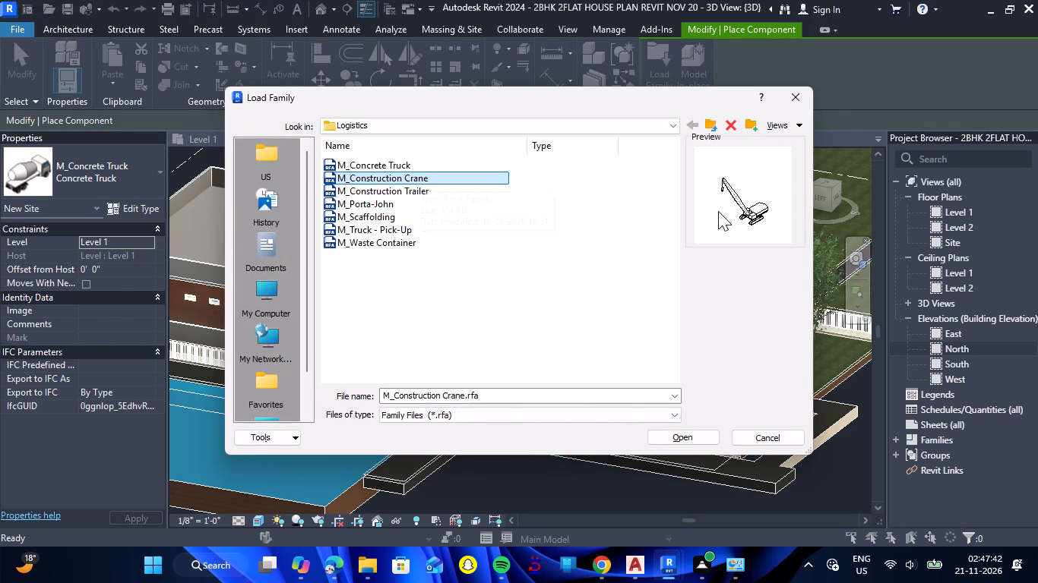
click(437, 247)
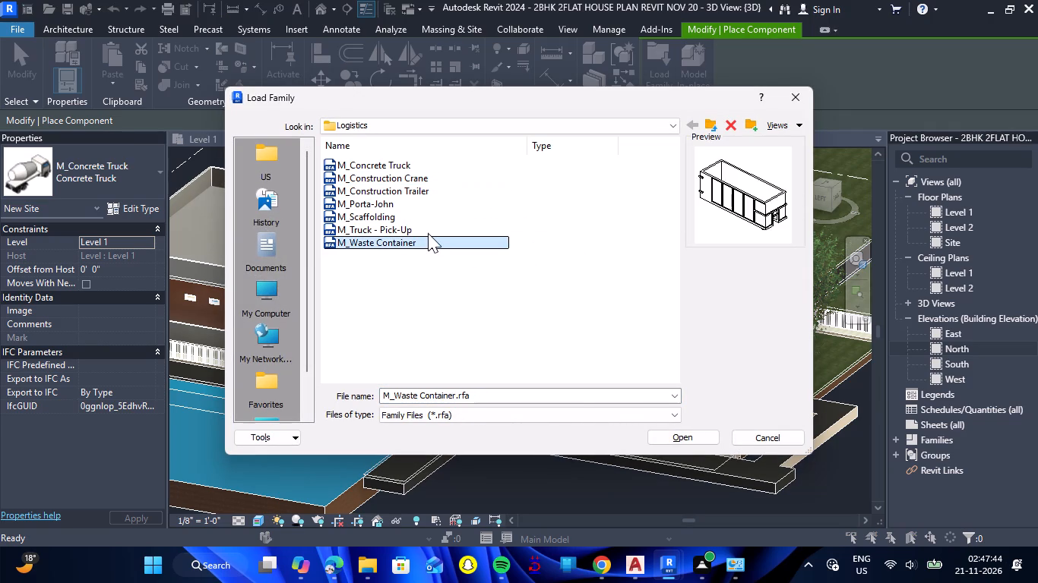
click(428, 233)
double_click(429, 233)
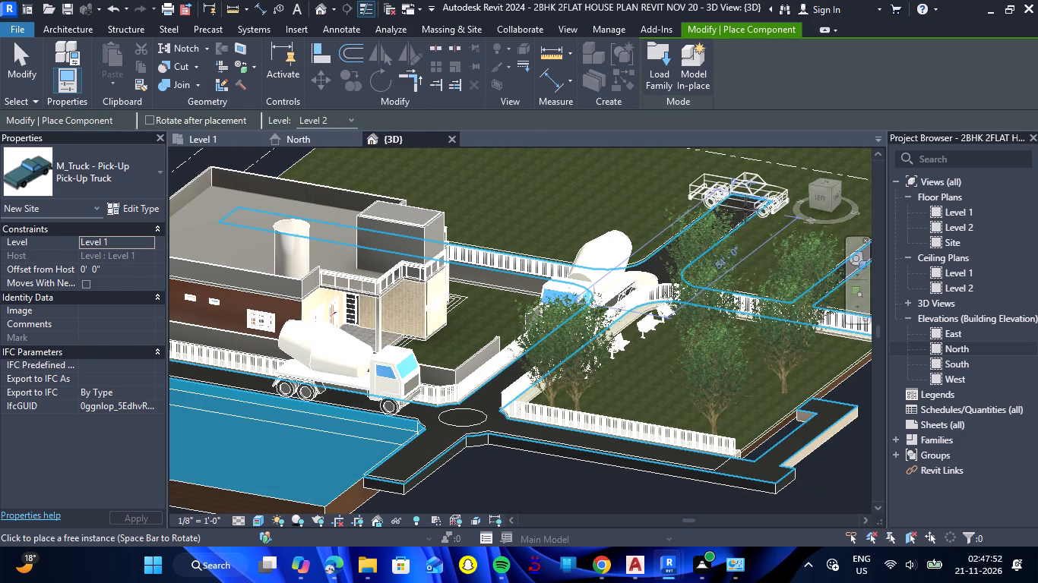
Place one pick-up truck near the end of the short road east of the roundabout.
click(740, 213)
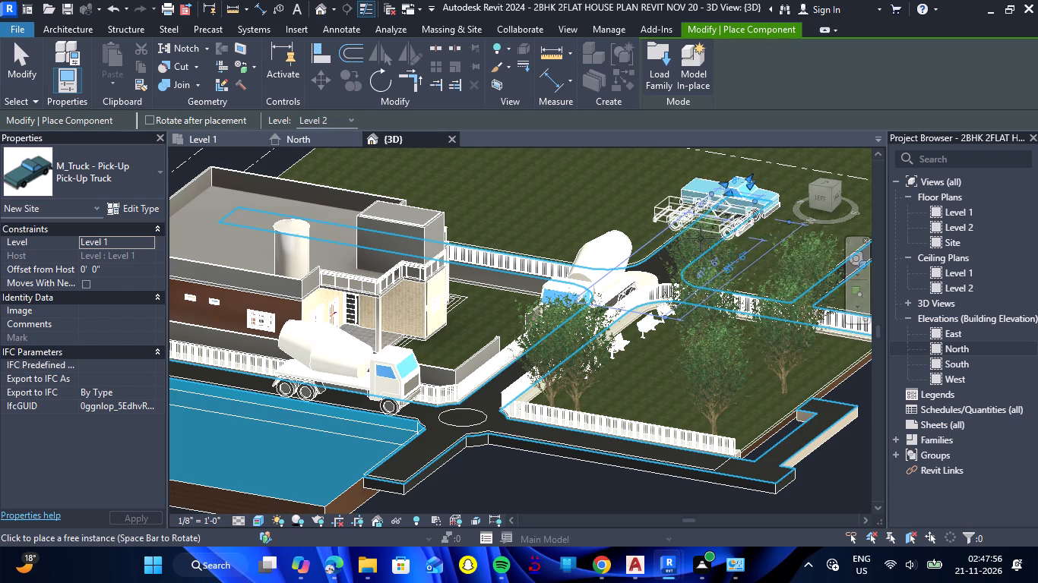
key(Escape)
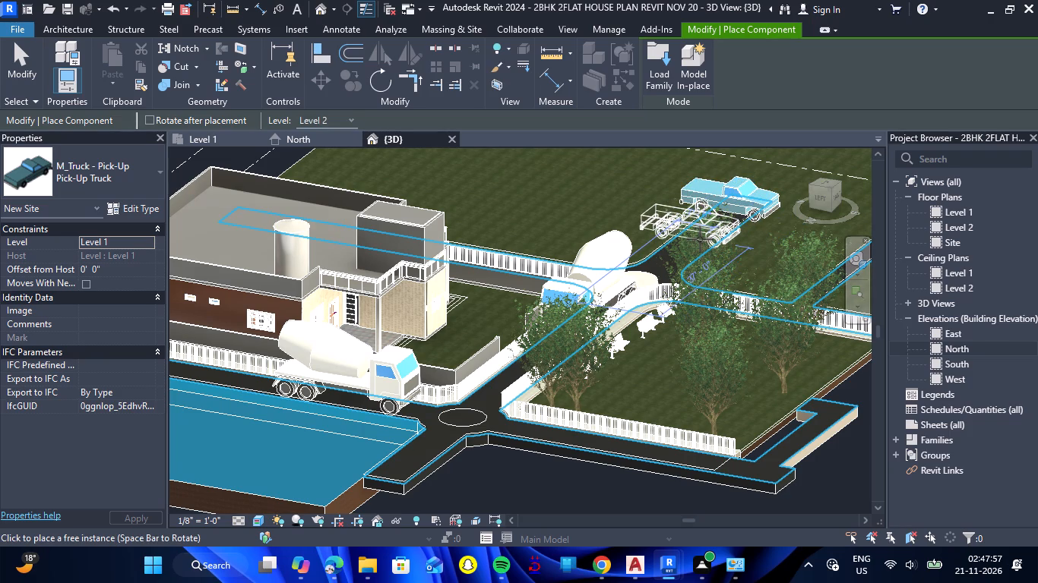
key(Escape)
Rotate the pick-up truck roughly a quarter turn to point it along the short road east of the roundabout.
click(745, 204)
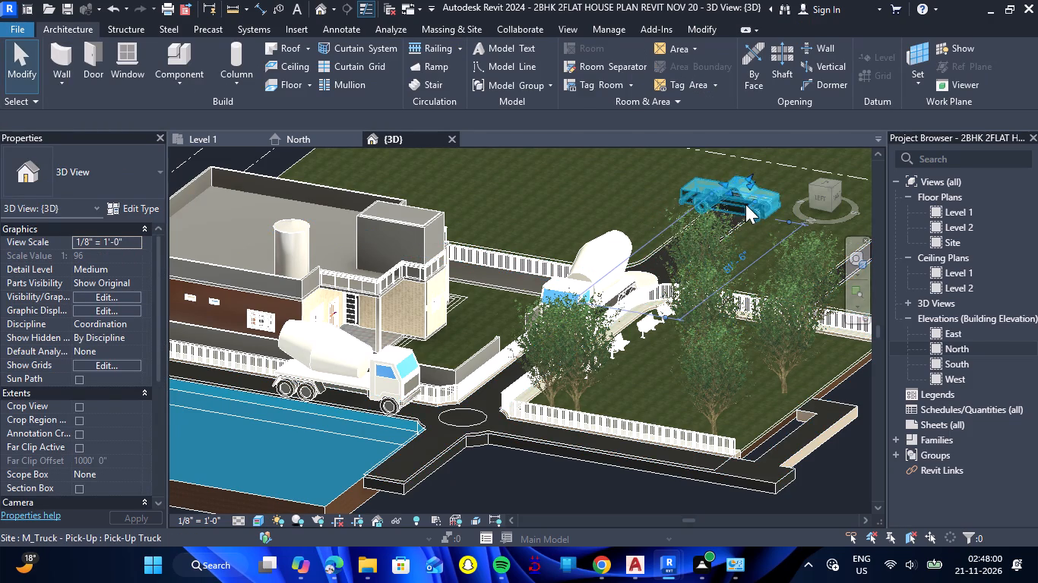
click(387, 87)
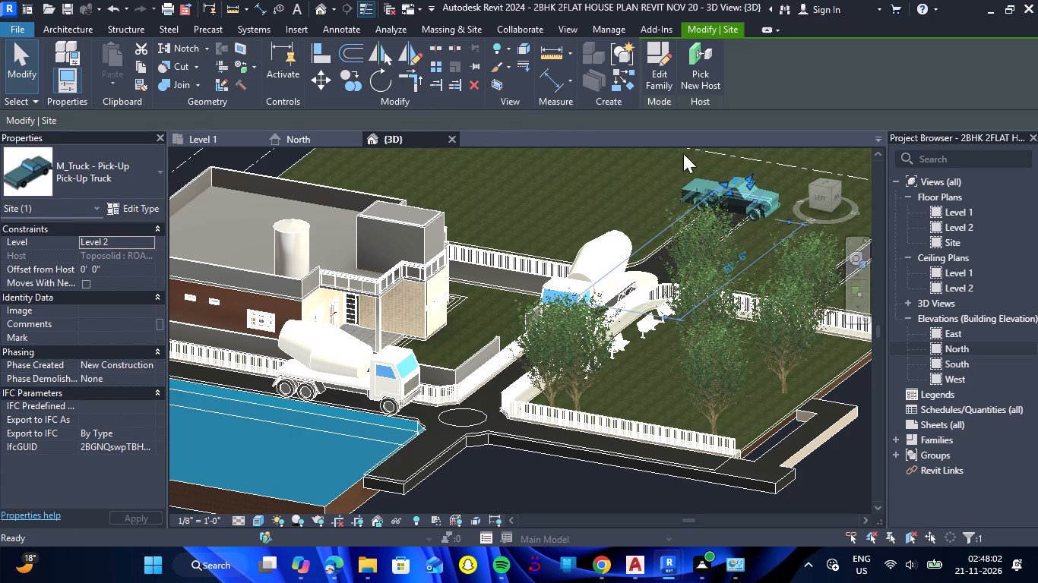
click(752, 175)
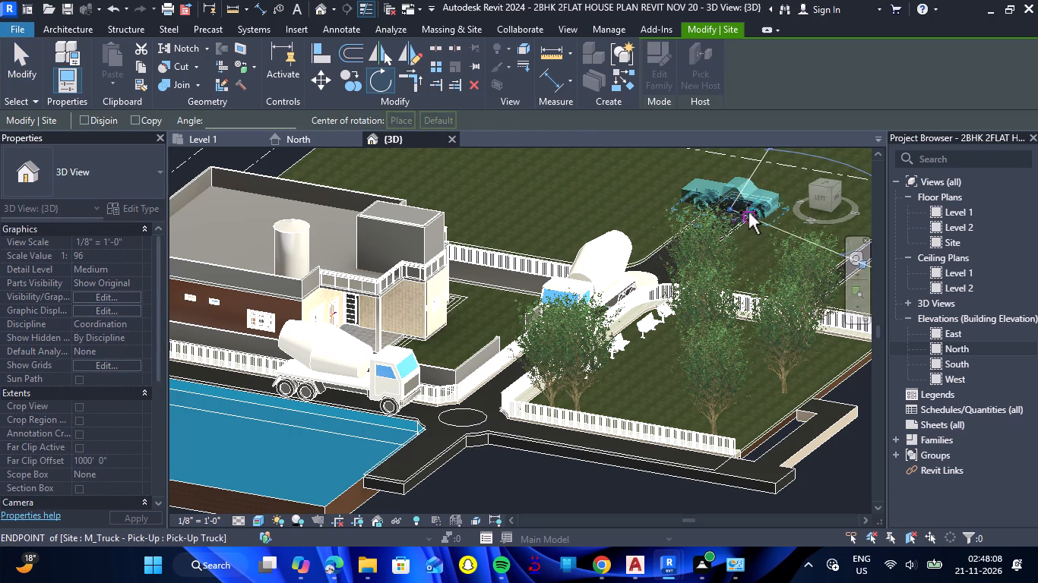
click(749, 212)
key(Escape)
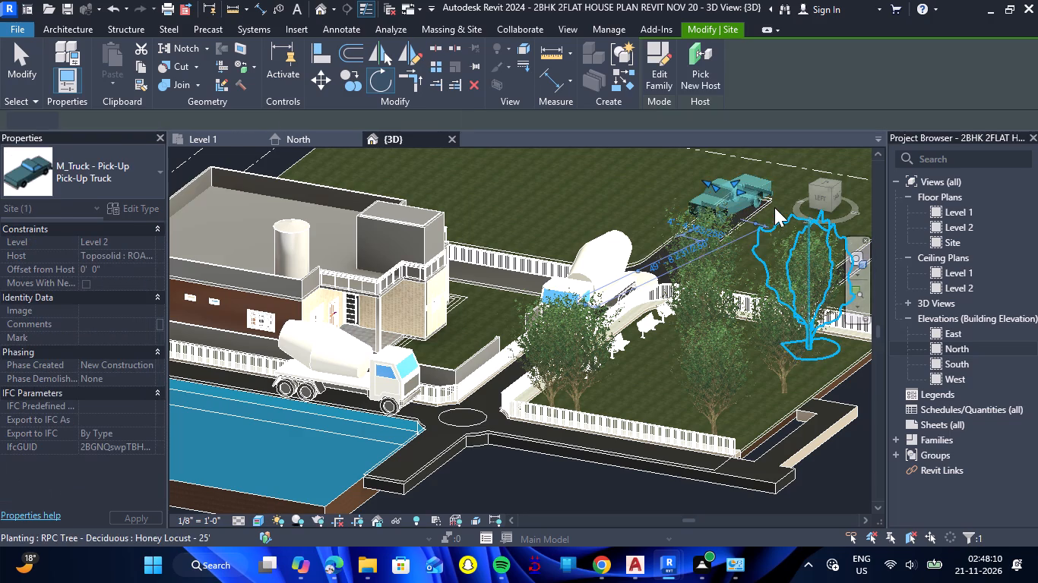
scroll(774, 207, down, 5)
shift+drag(802, 371, 755, 397)
shift+right_drag(771, 389, 755, 397)
key(Escape)
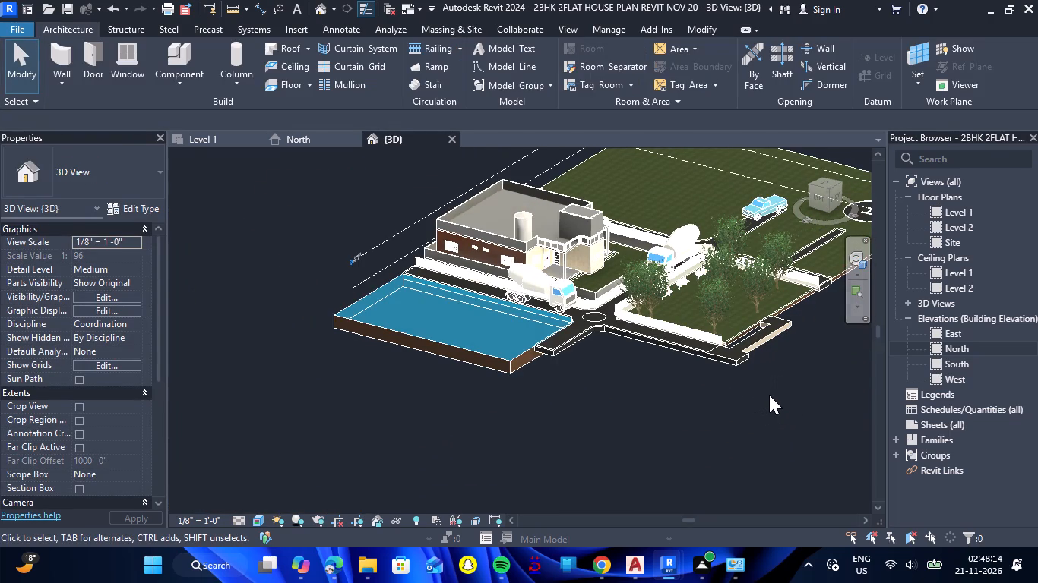
From the top view, rotate the pick-up truck by about 18° to bring it closer to the road's direction.
shift+drag(770, 393, 631, 376)
shift+right_drag(770, 393, 631, 376)
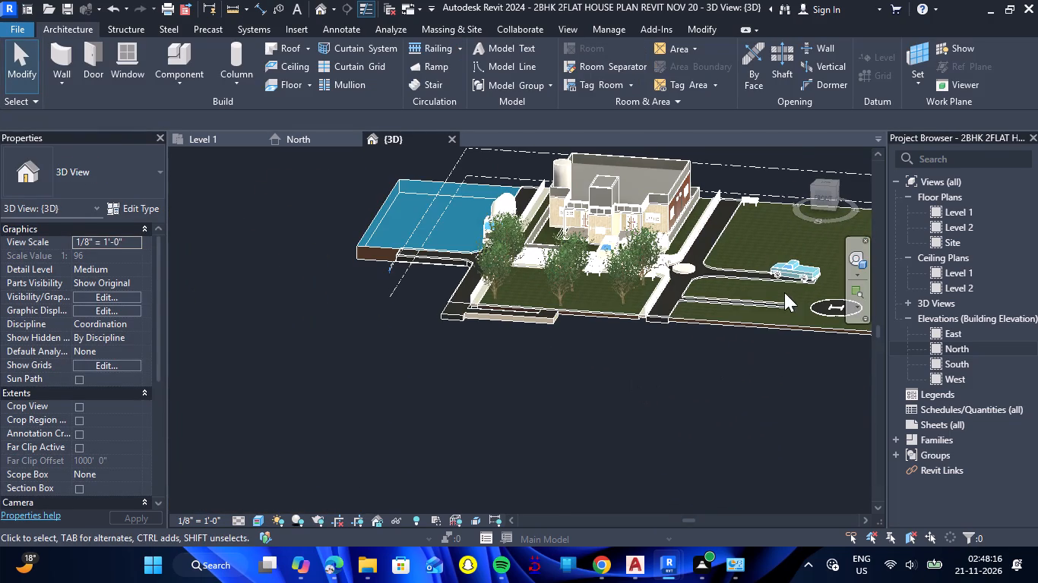
click(823, 184)
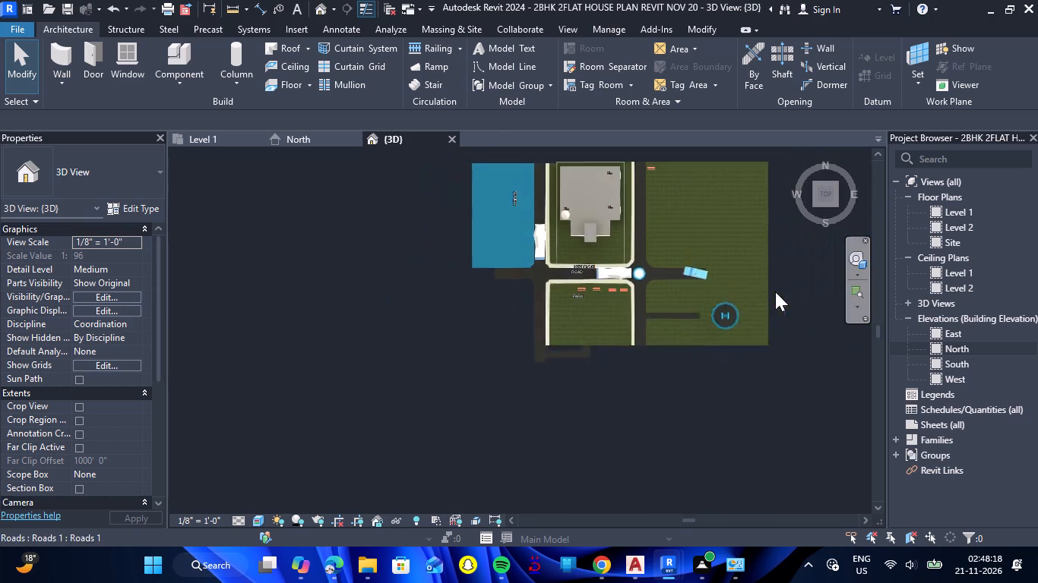
scroll(600, 348, up, 7)
click(596, 350)
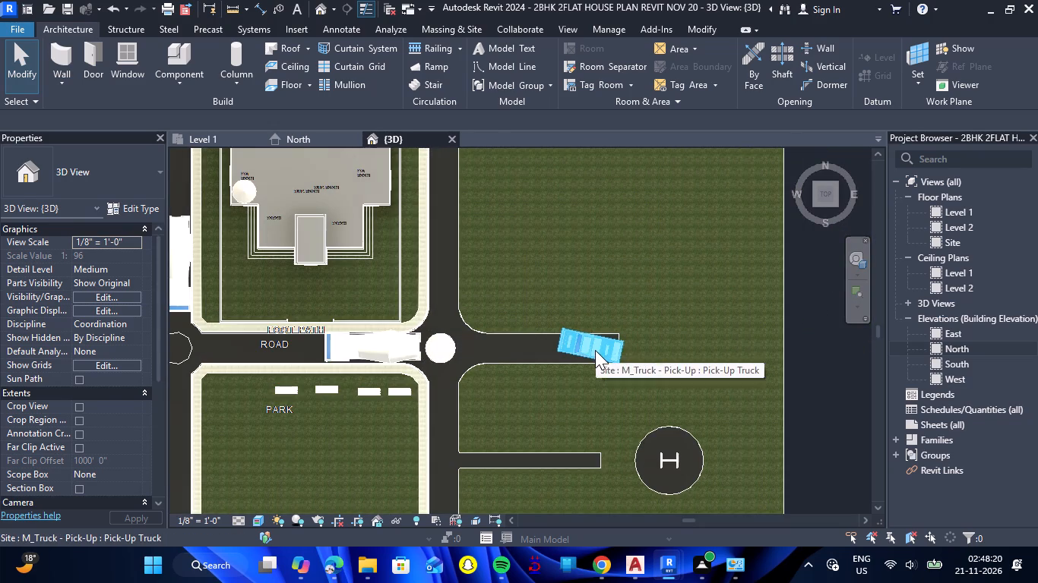
click(387, 90)
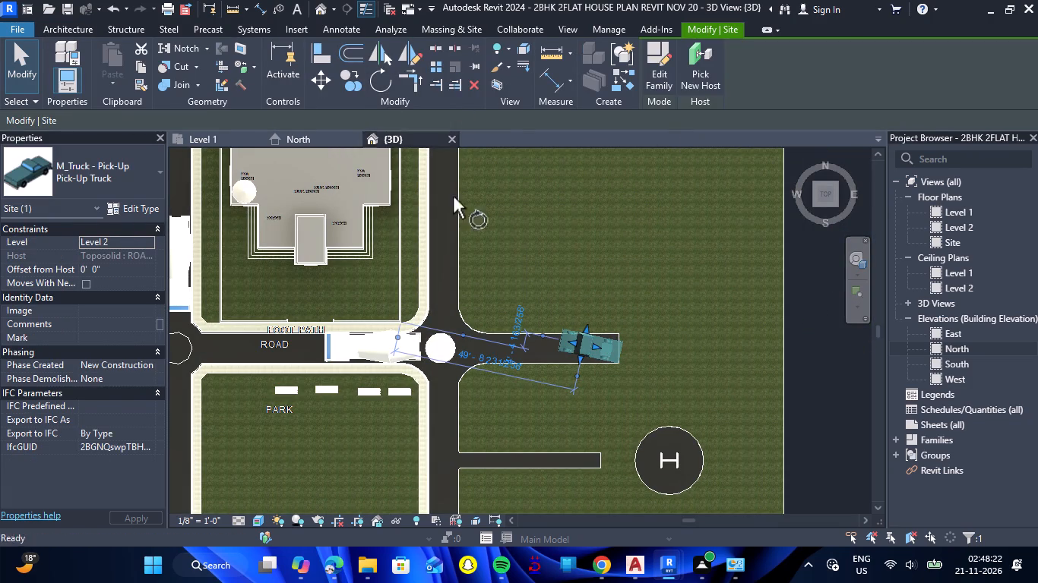
click(508, 308)
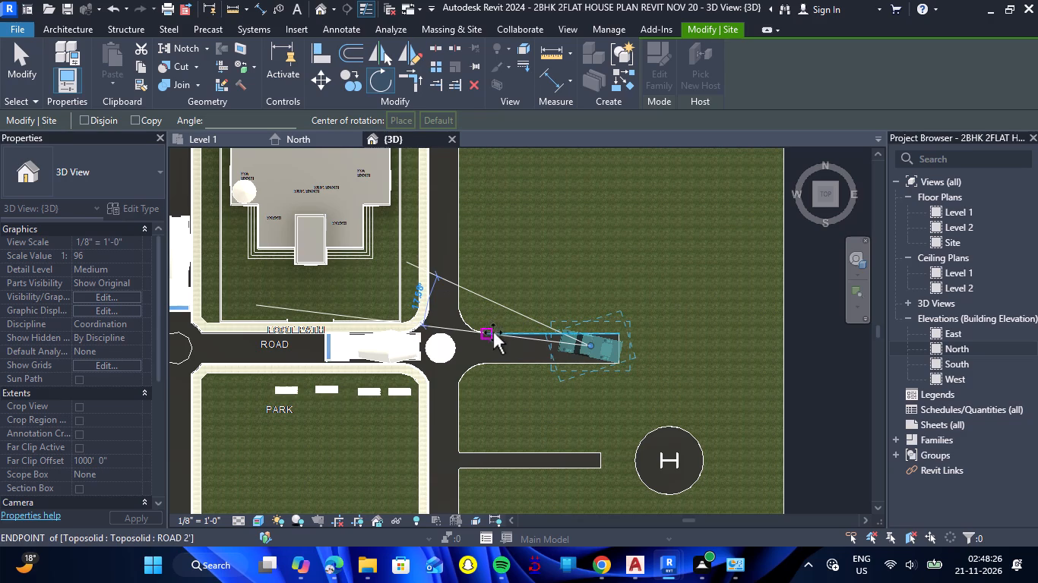
click(490, 339)
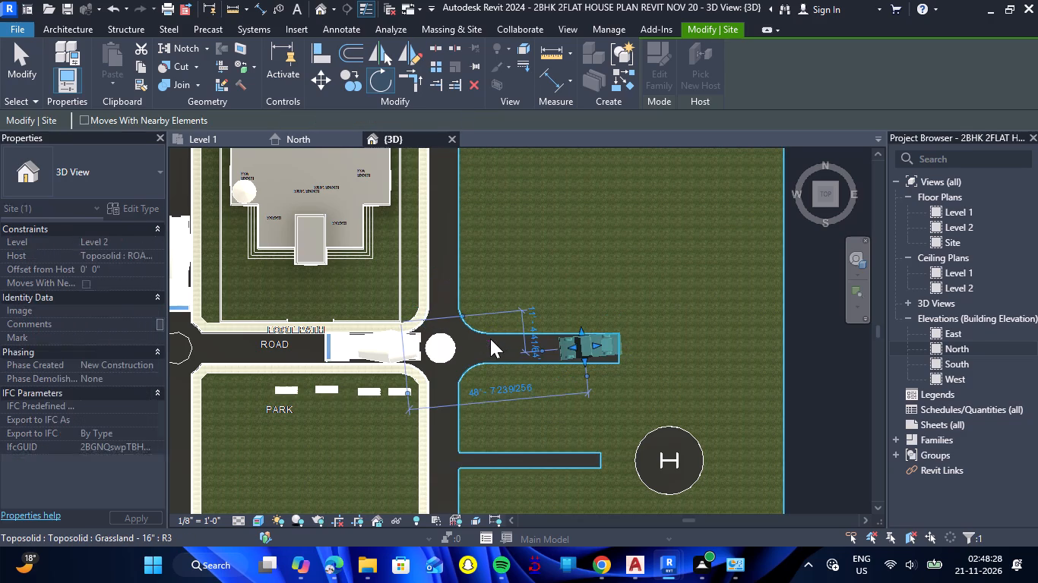
scroll(571, 384, up, 5)
key(Escape)
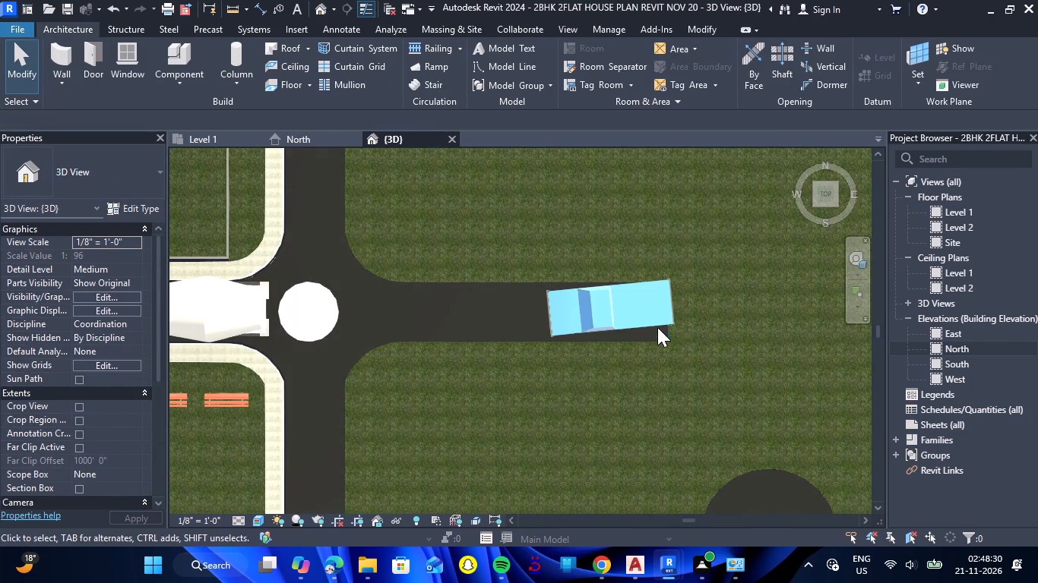
Load the M_Construction Crane family from the Logistics folder.
scroll(692, 326, down, 4)
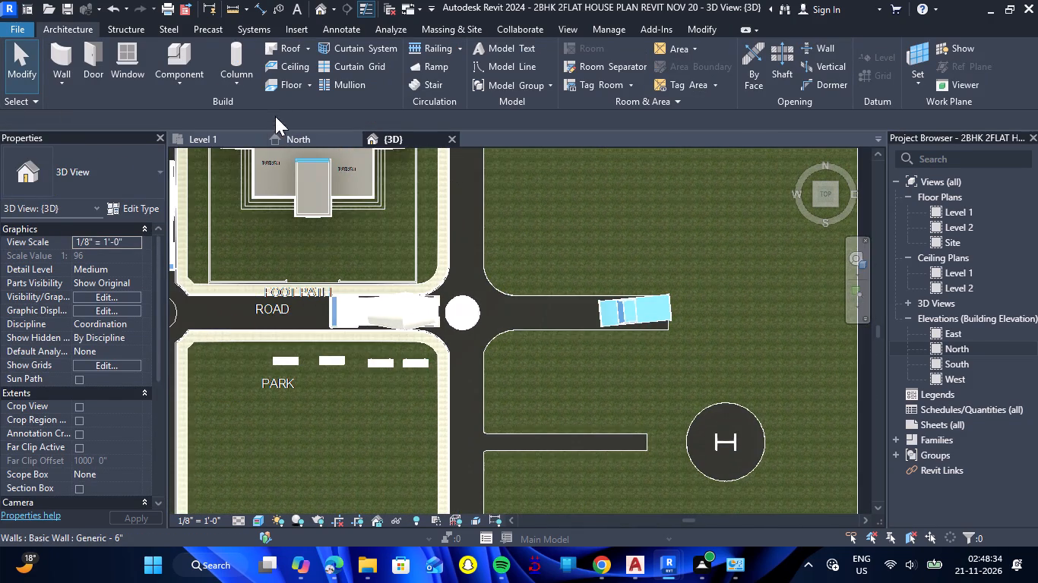
click(191, 57)
click(665, 84)
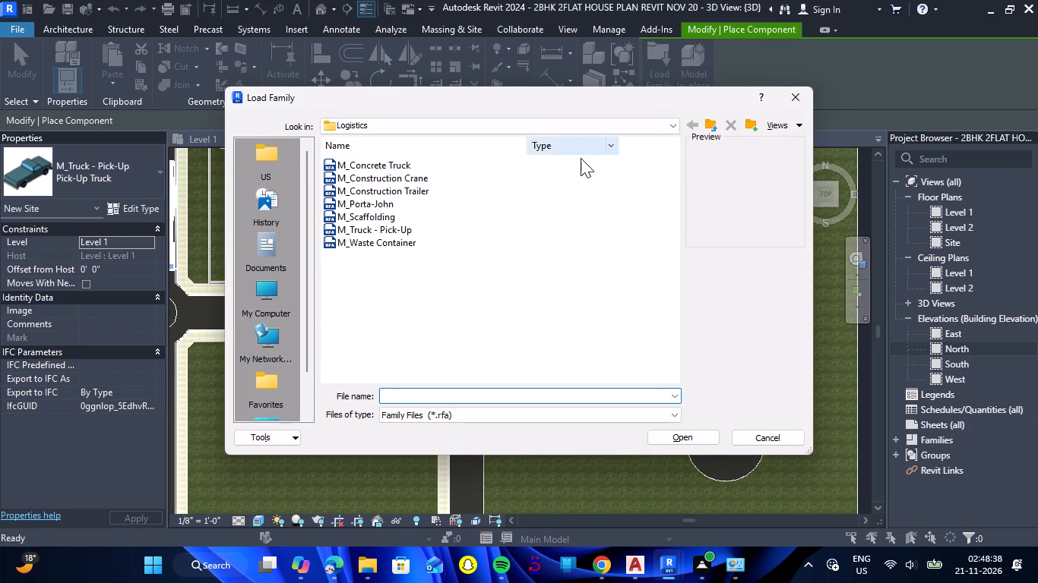
click(426, 191)
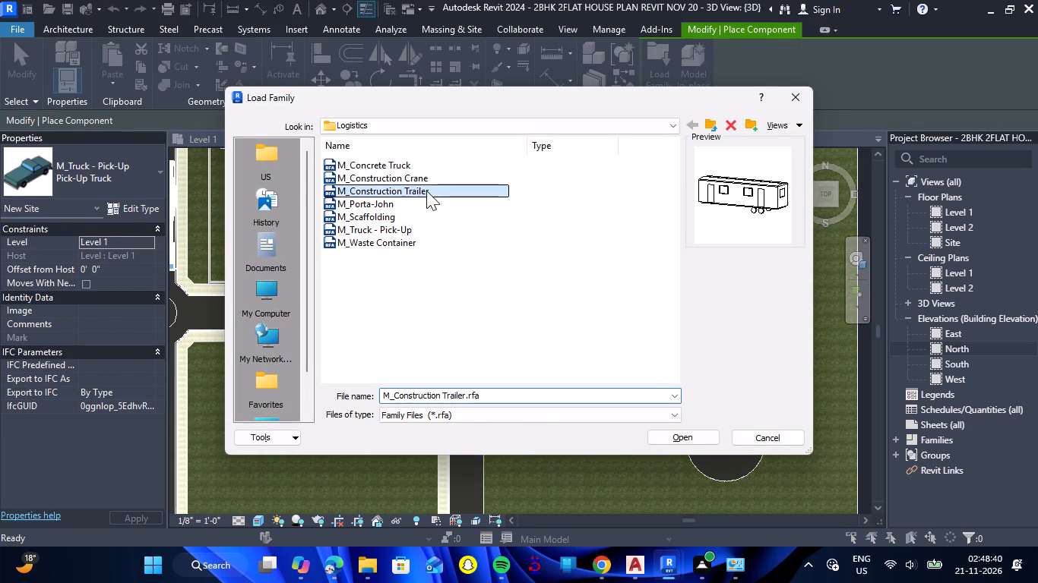
click(425, 168)
click(423, 174)
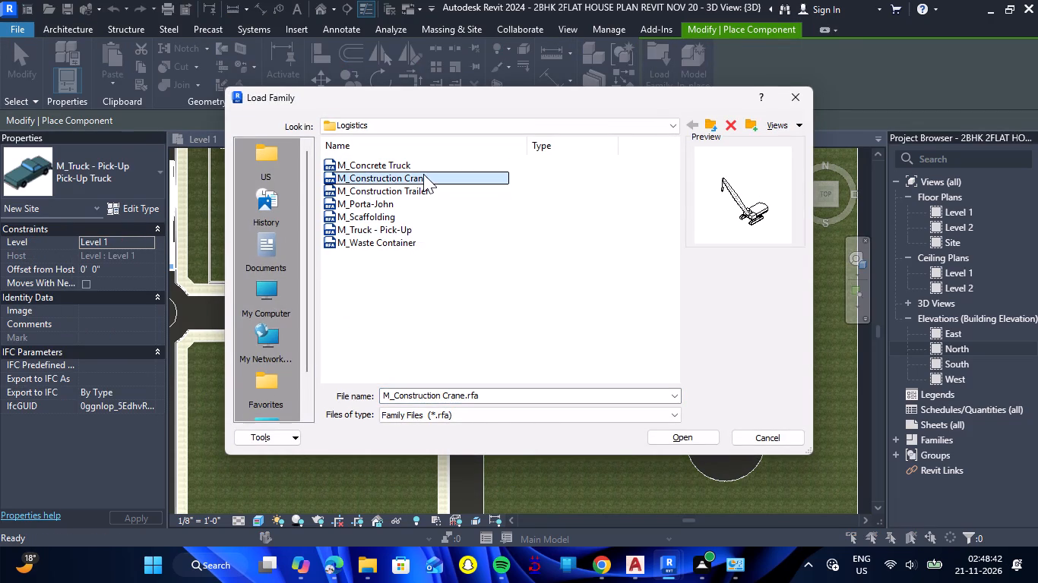
double_click(423, 174)
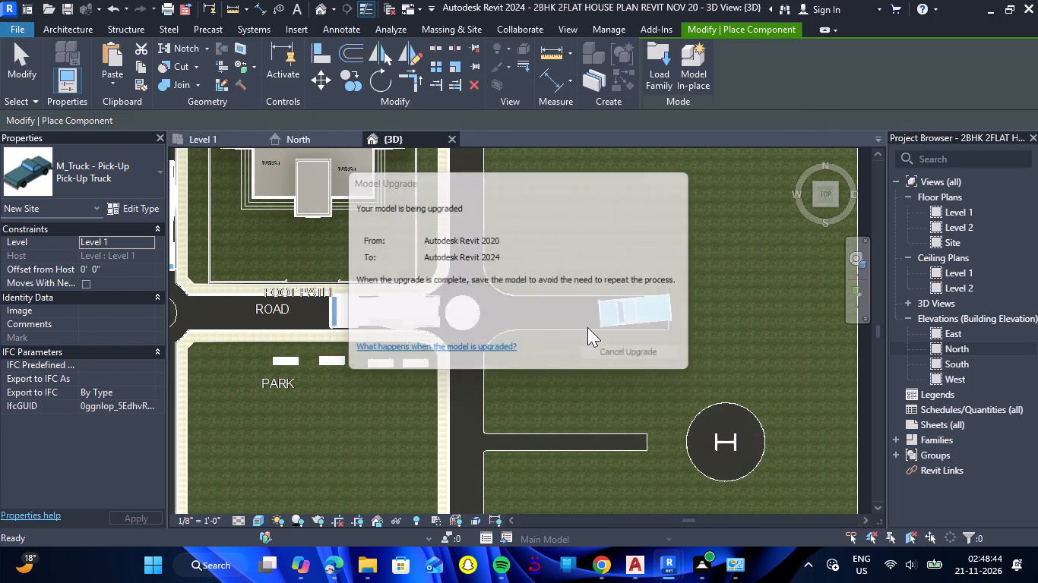
Place one 22000mm @ 60 deg construction crane on the grass east of the house, north of the pick-up truck.
scroll(587, 327, down, 2)
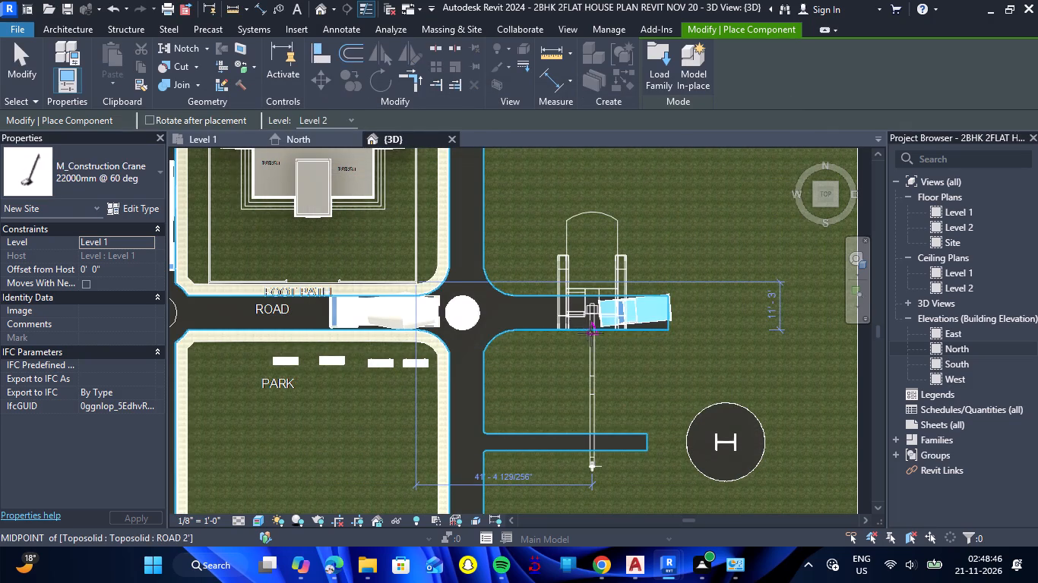
scroll(590, 333, down, 11)
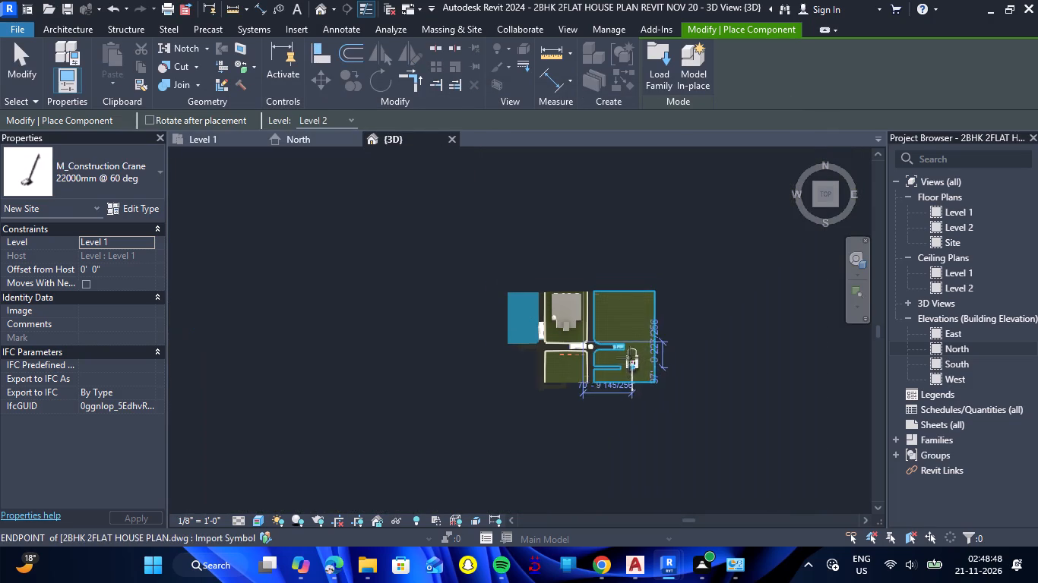
scroll(625, 314, up, 8)
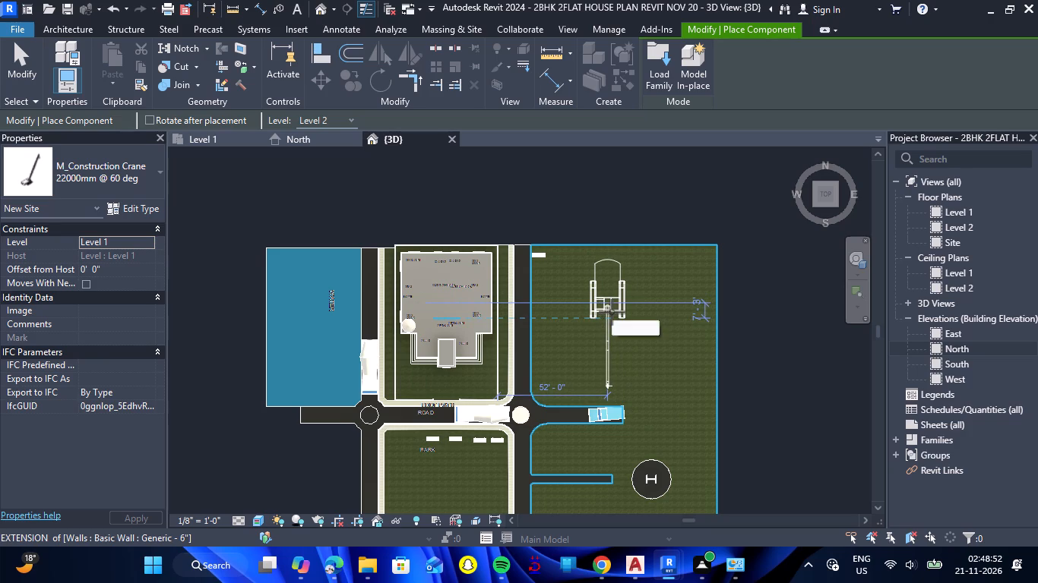
click(612, 312)
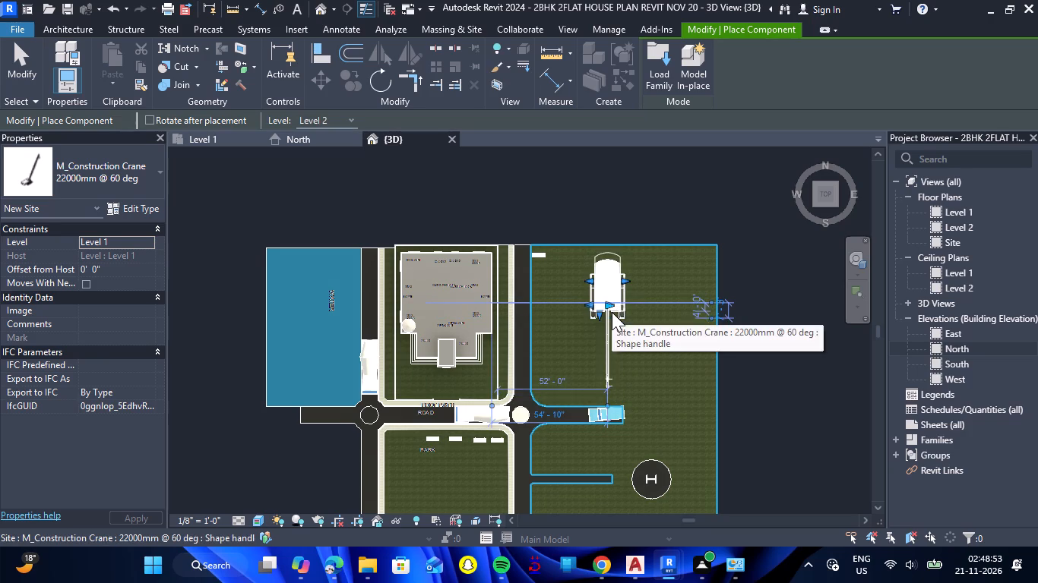
key(Escape)
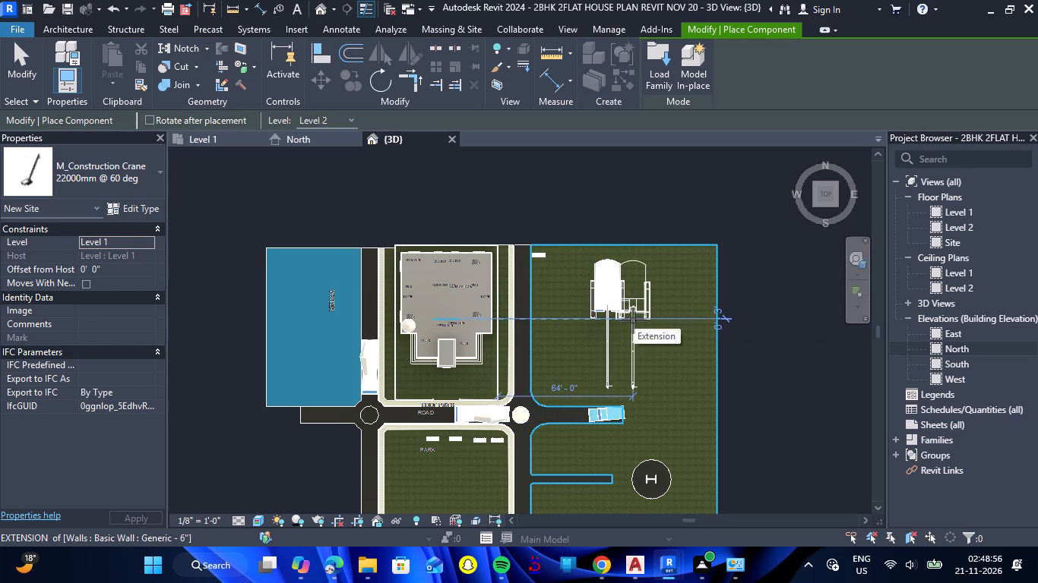
key(Escape)
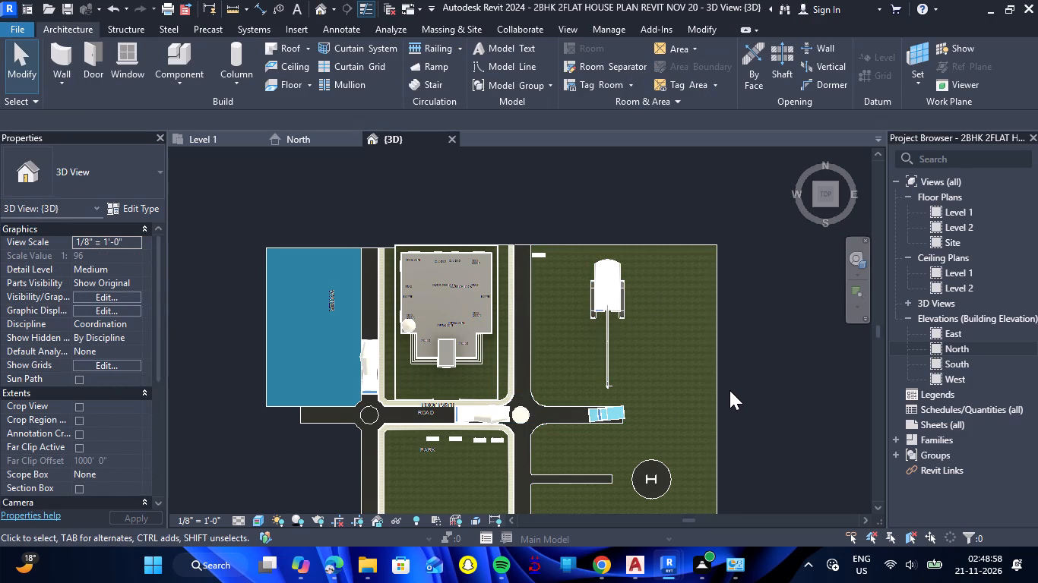
Examine the placed construction crane and its boom beside the house from an angled 3D view.
shift+drag(730, 390, 597, 137)
shift+right_drag(730, 390, 597, 137)
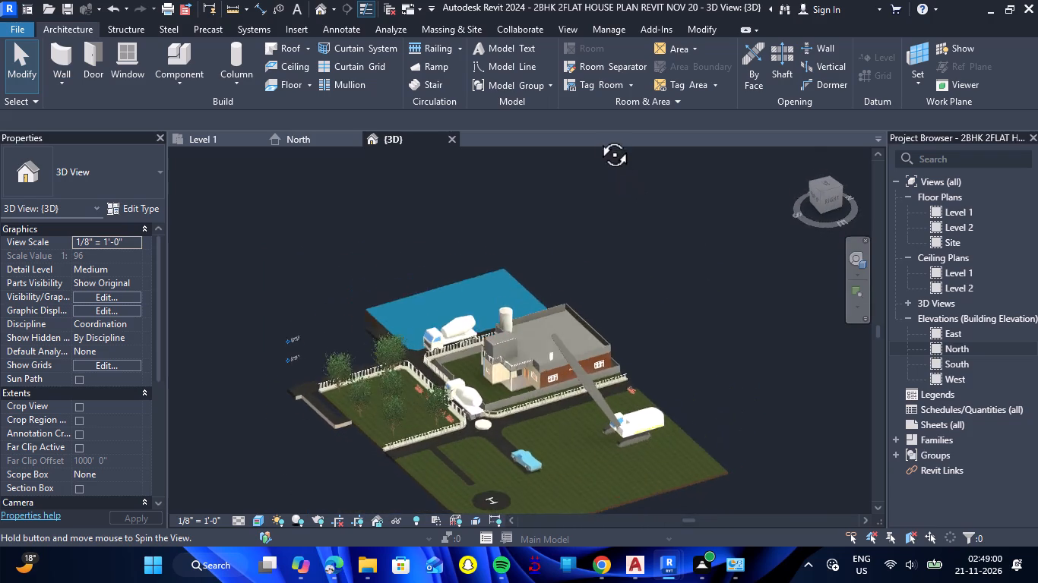
shift+drag(597, 137, 595, 134)
shift+right_drag(597, 137, 595, 134)
click(590, 236)
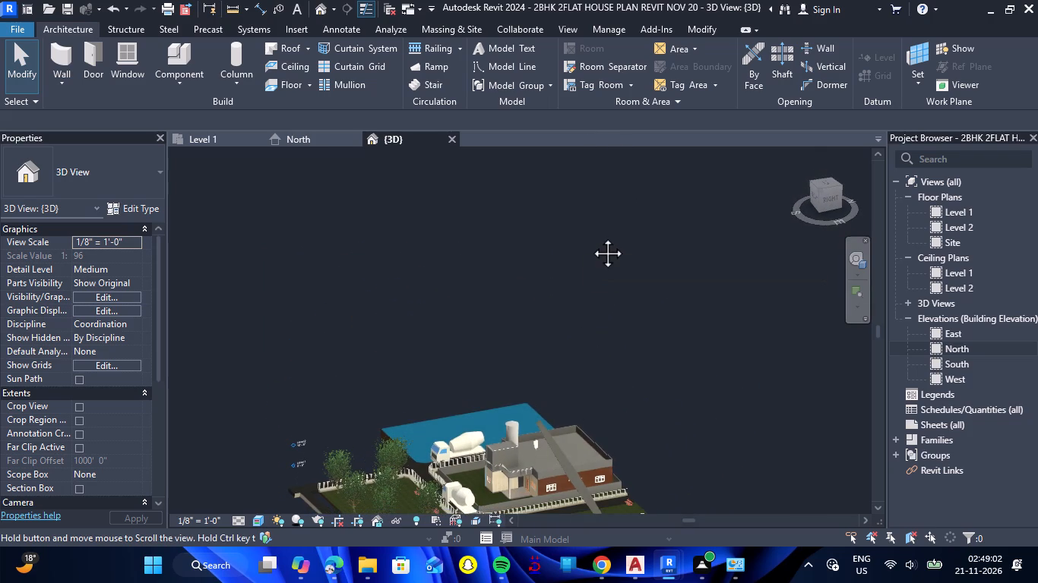
scroll(590, 236, down, 4)
click(598, 241)
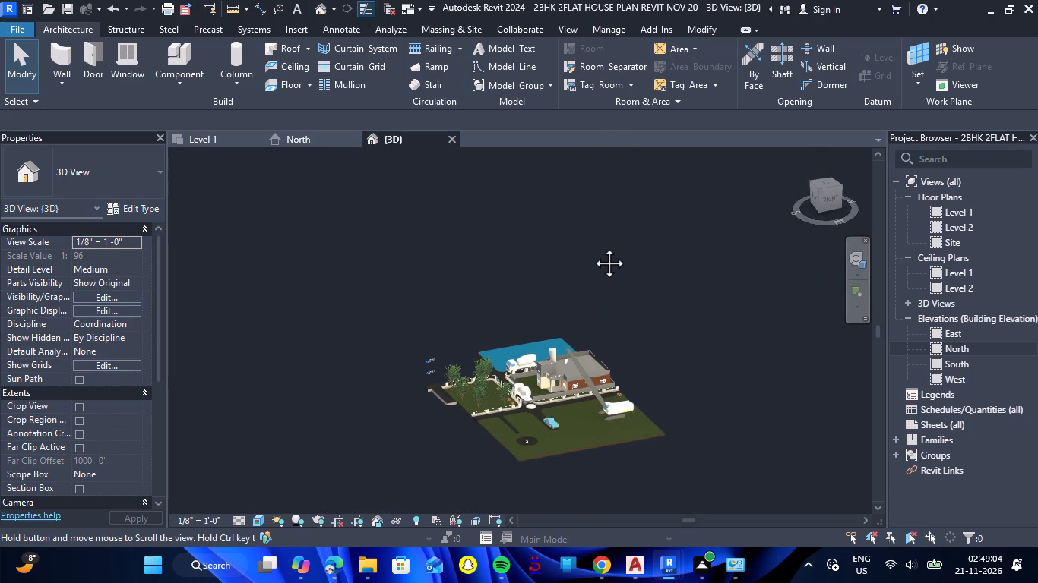
key(Escape)
scroll(585, 416, up, 6)
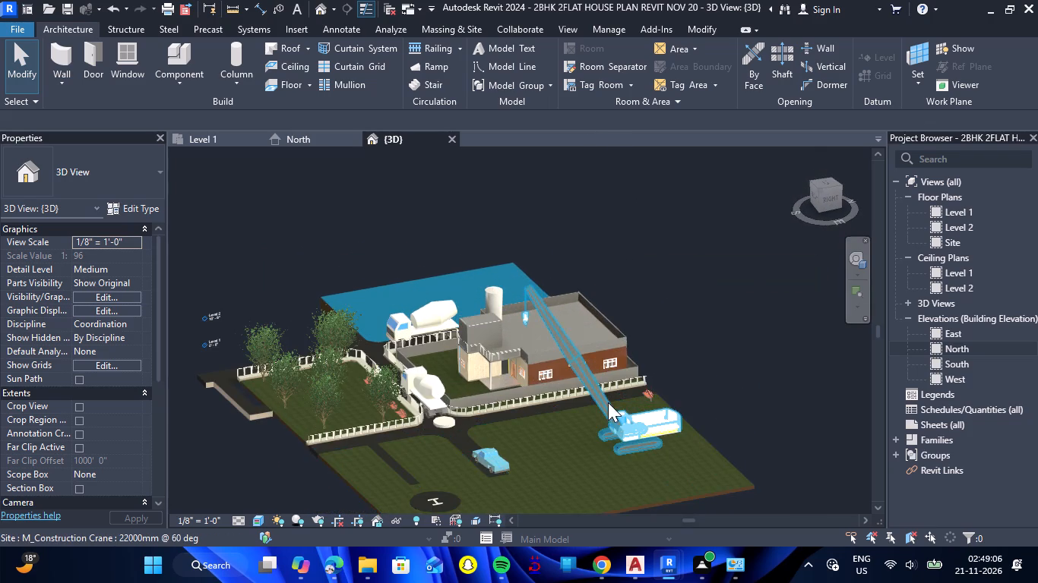
click(590, 380)
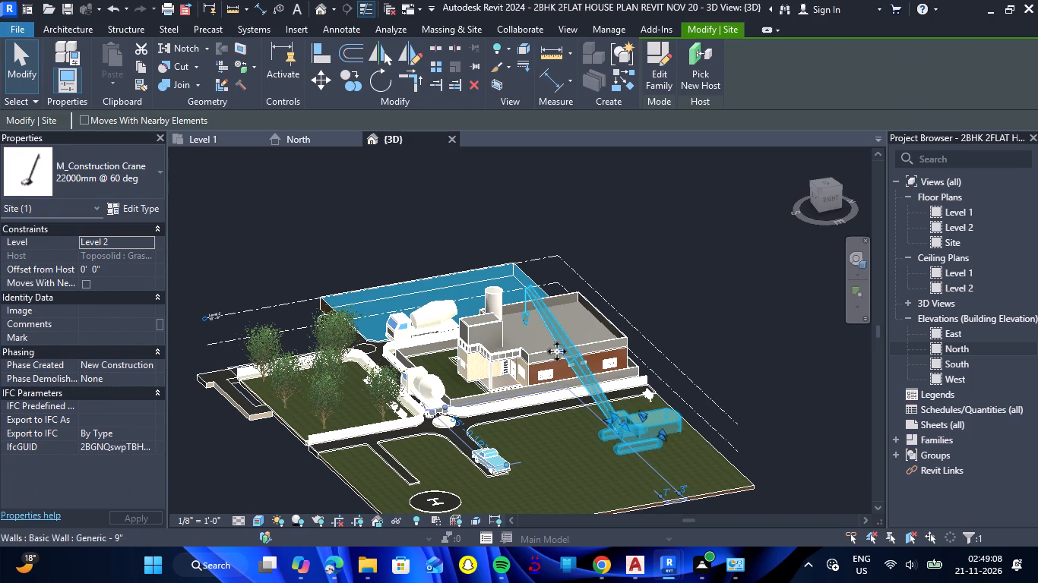
scroll(537, 310, up, 6)
scroll(537, 310, down, 2)
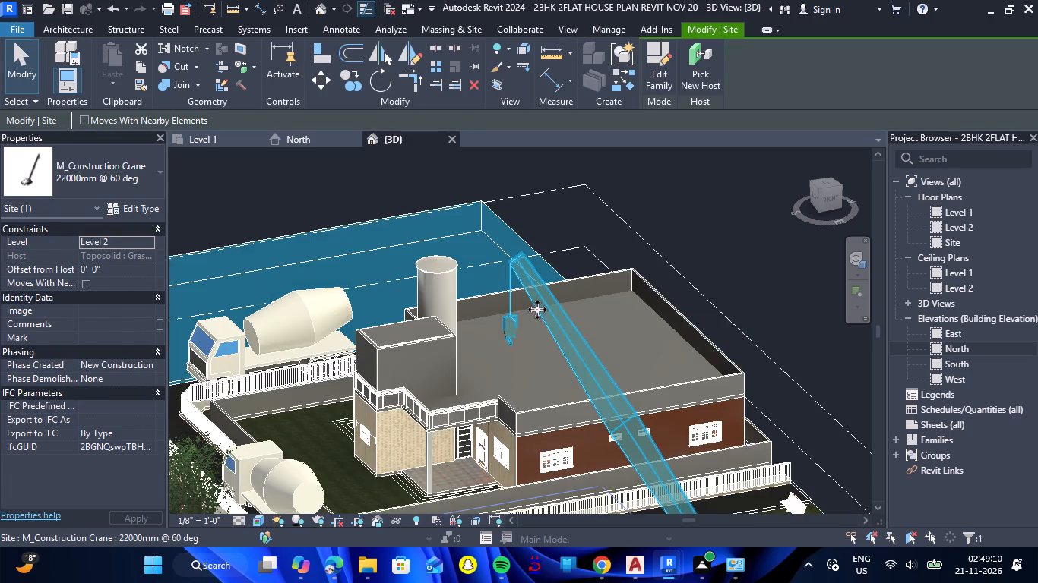
scroll(537, 310, down, 3)
key(Escape)
scroll(555, 327, down, 2)
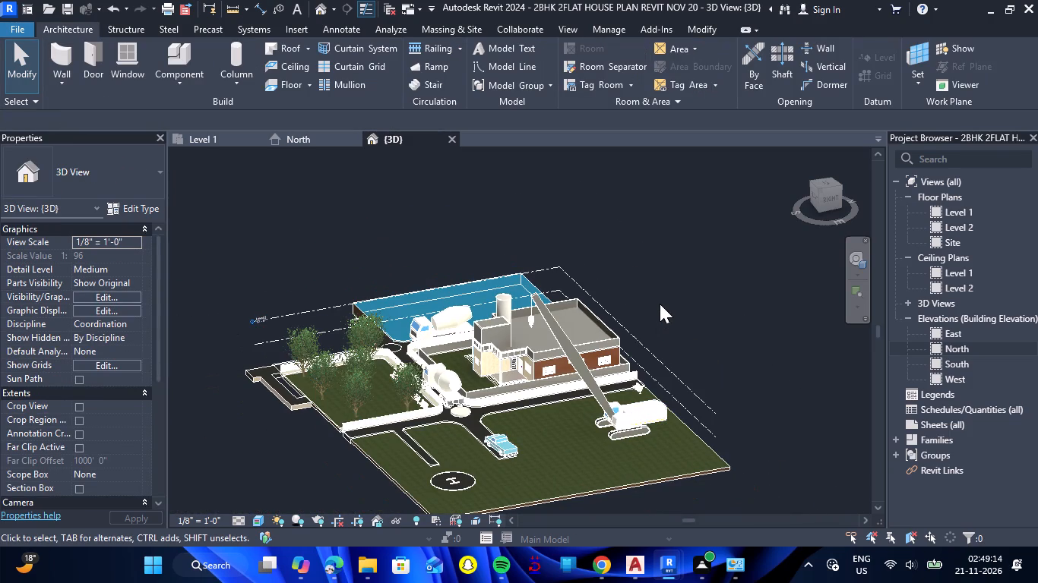
From the top view, start placing a component and open the Site library's Parking folder for loading a family.
click(827, 182)
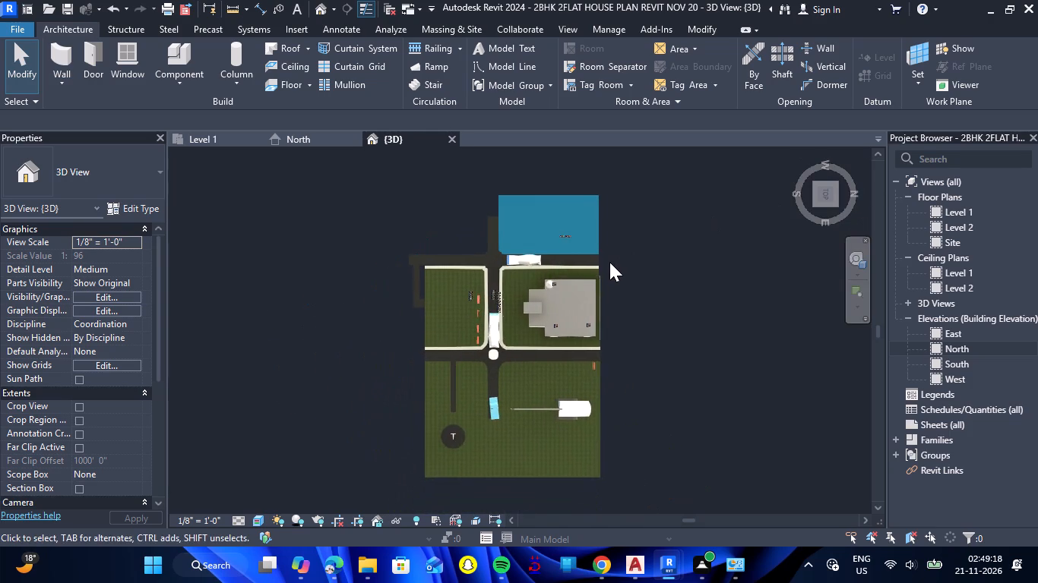
click(201, 58)
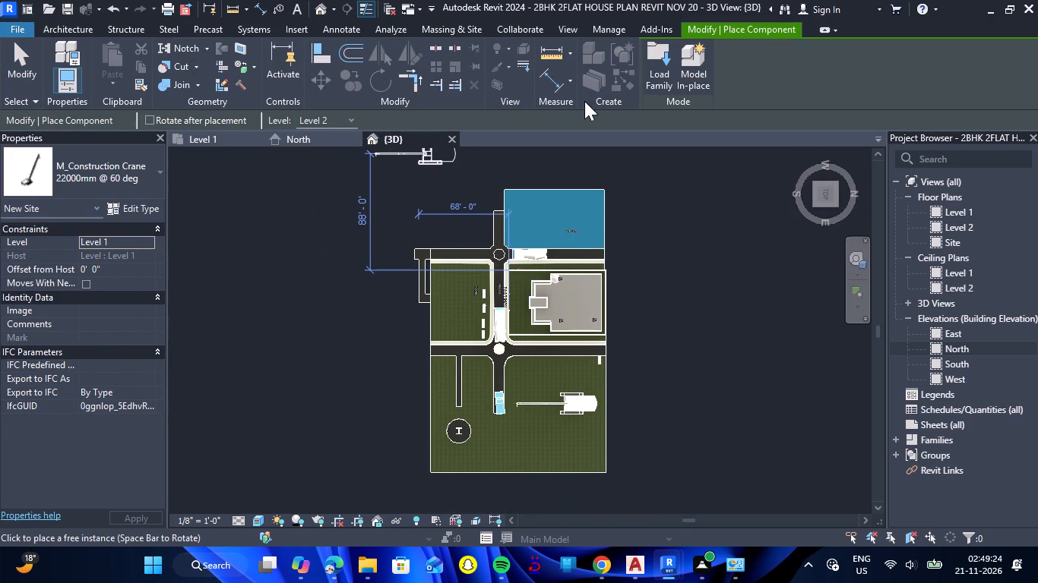
click(653, 71)
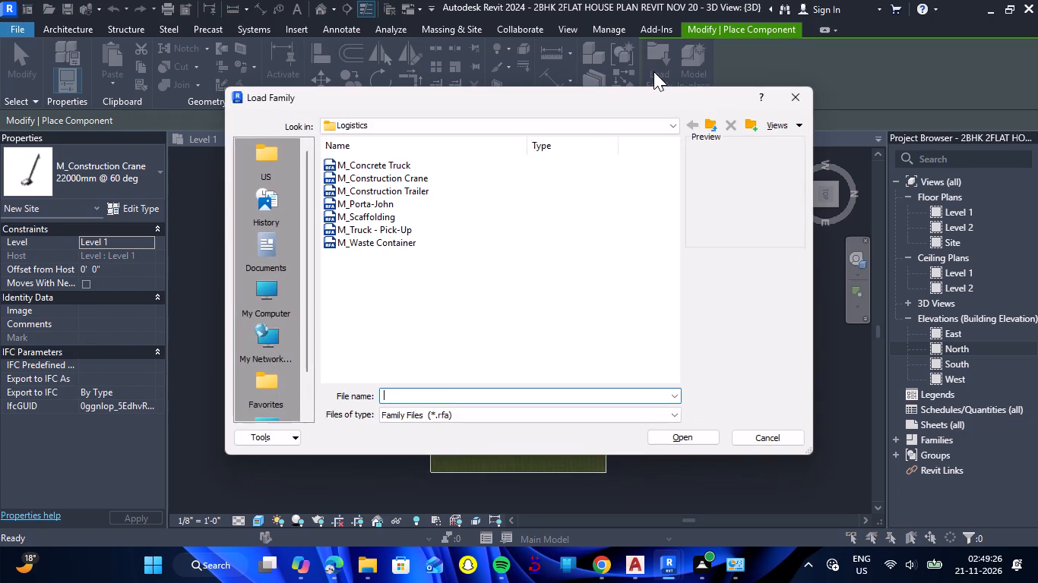
click(717, 129)
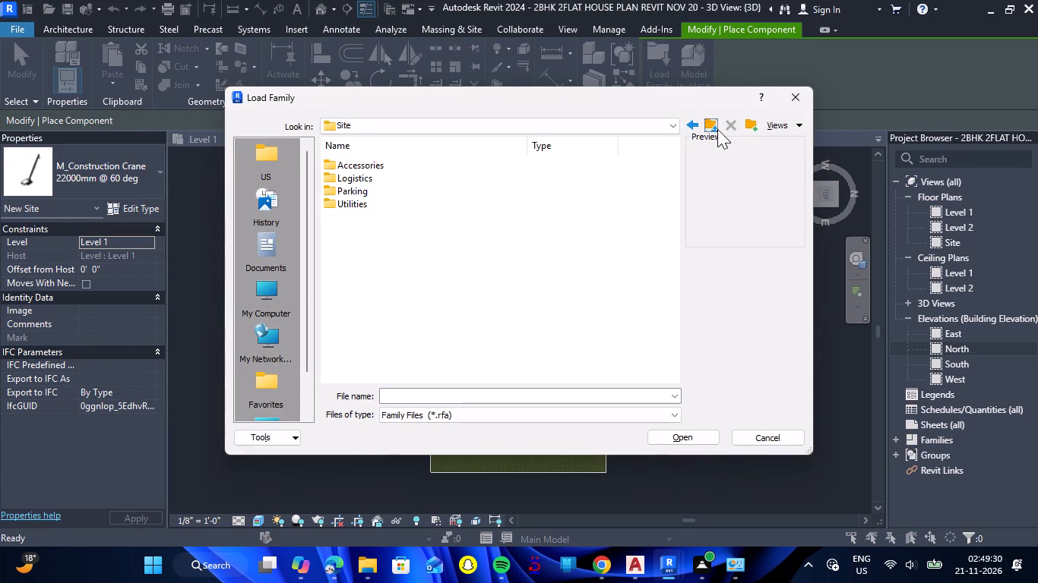
double_click(372, 194)
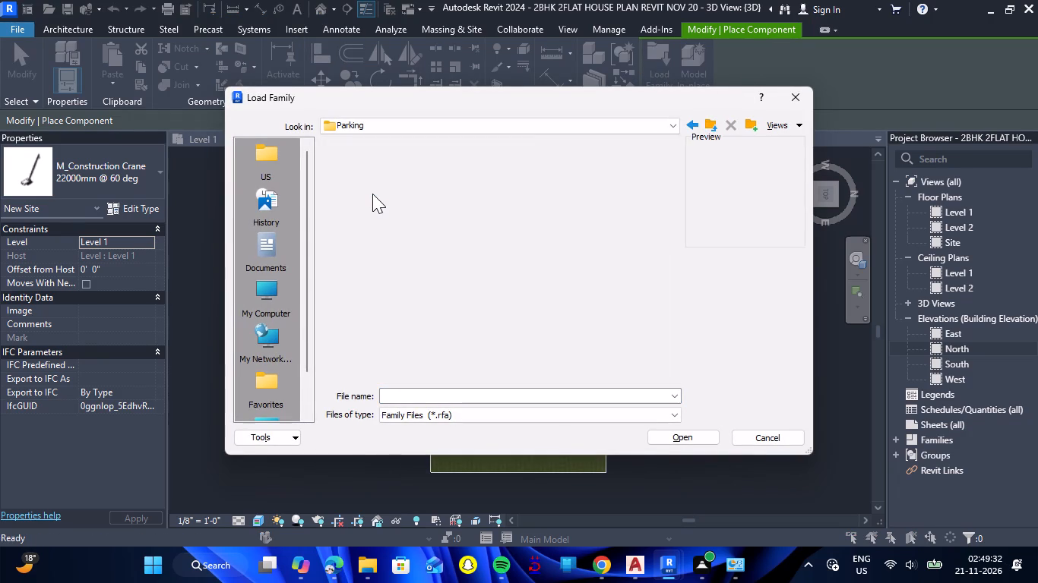
Preview the families in the Parking folder, including the curb, direction arrows, parking islands, parking space and pavement stripe.
click(382, 169)
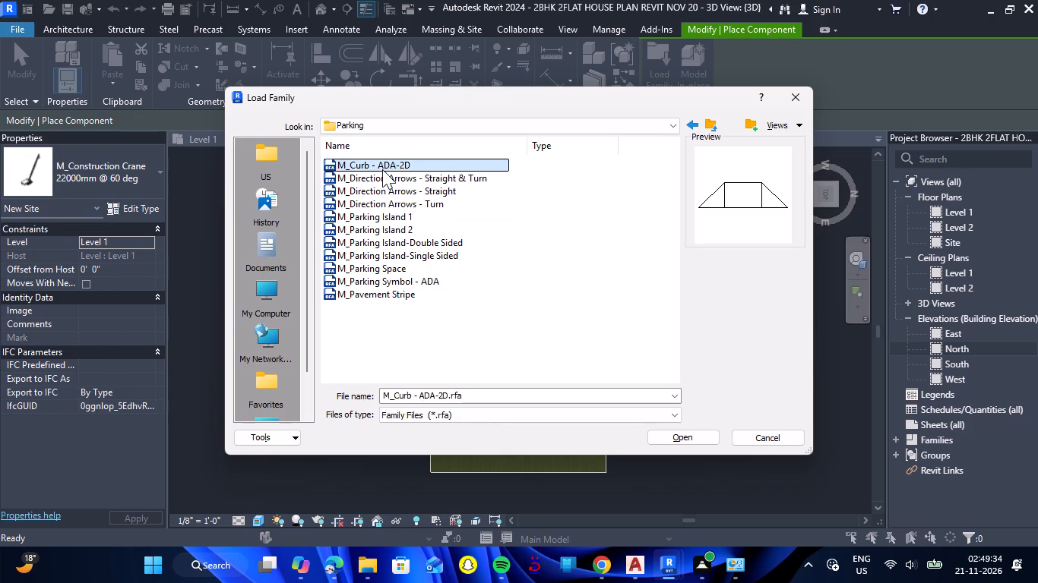
key(Down)
key(Down)
key(Down)
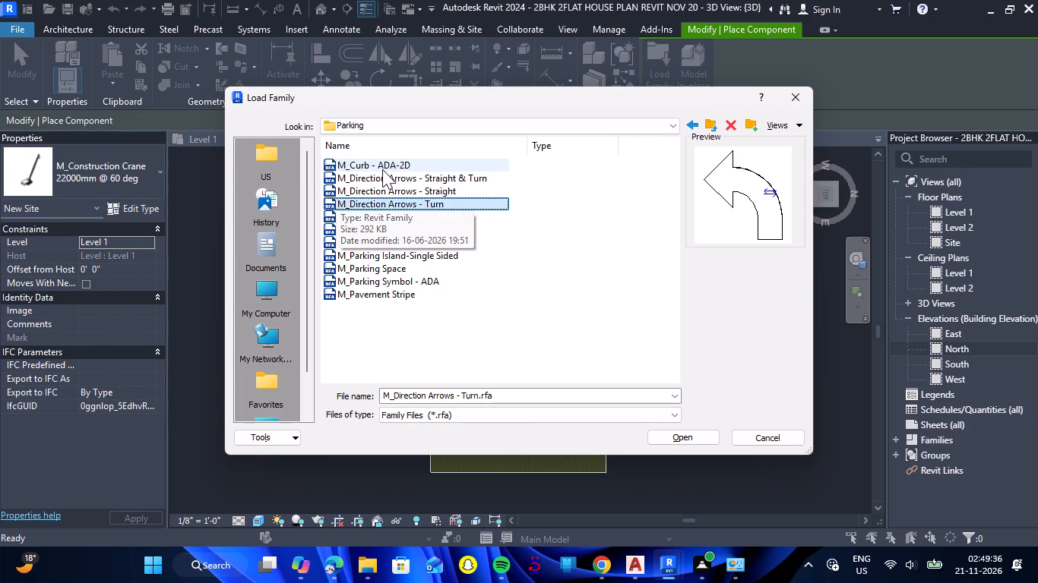
key(Down)
key(Down)
key(Down)
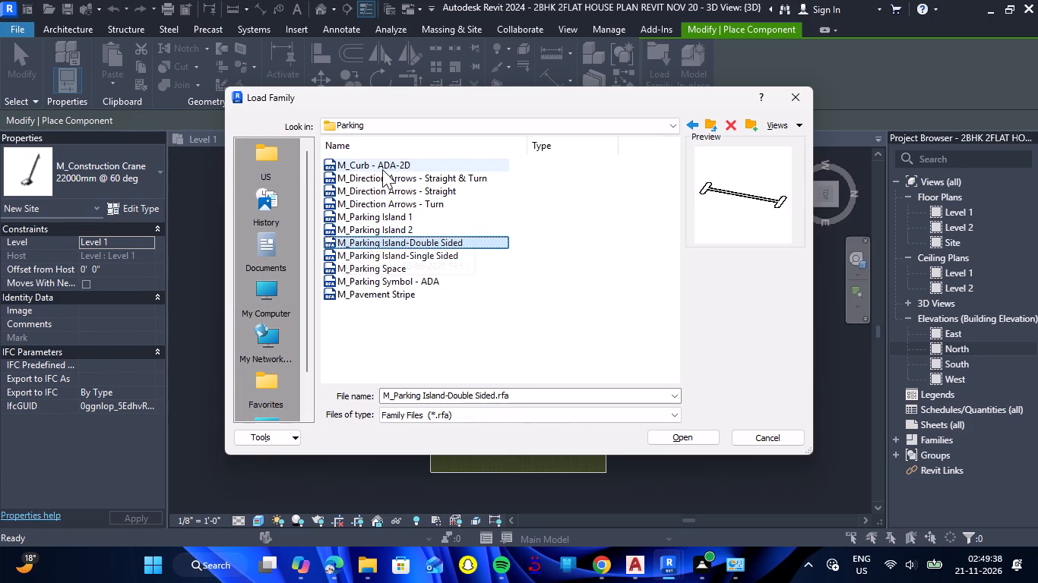
key(Down)
key(Down)
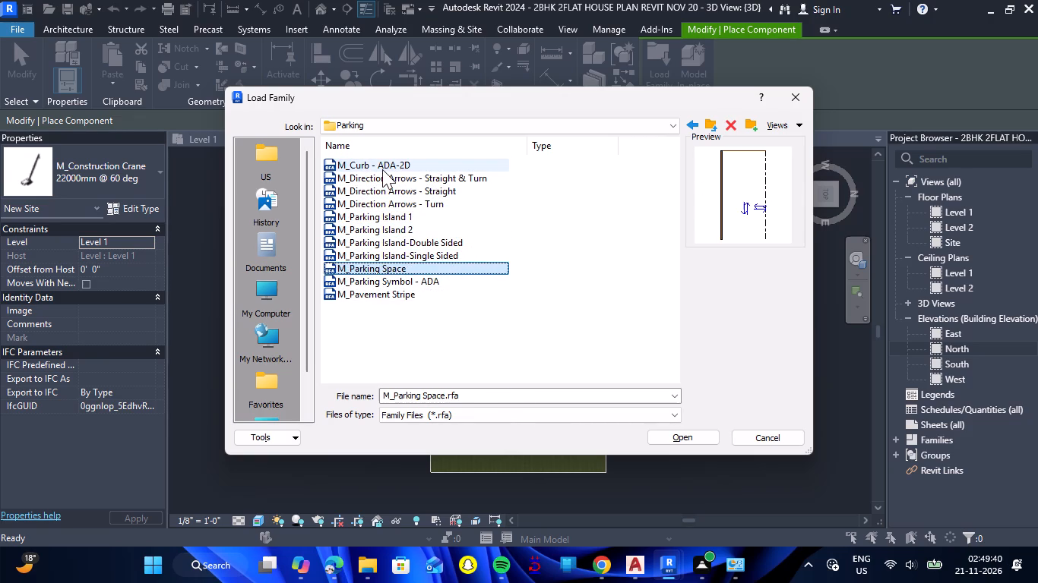
key(Down)
key(Down)
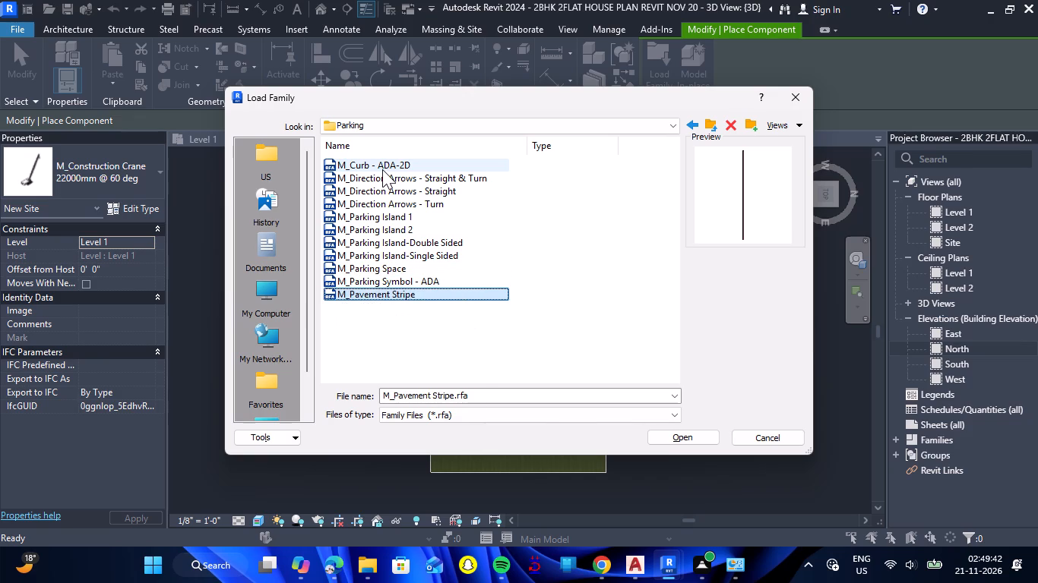
key(Up)
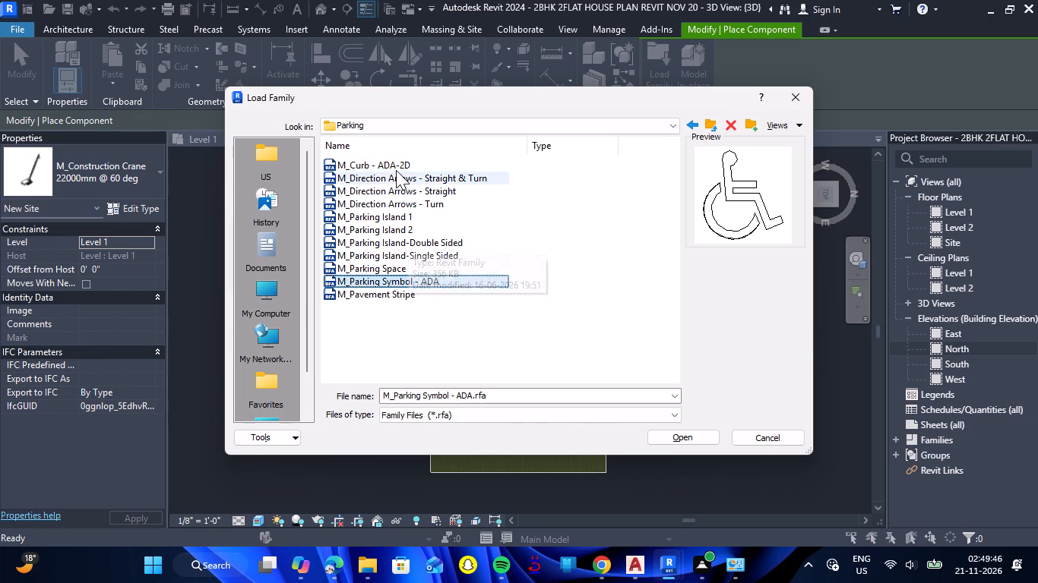
click(408, 221)
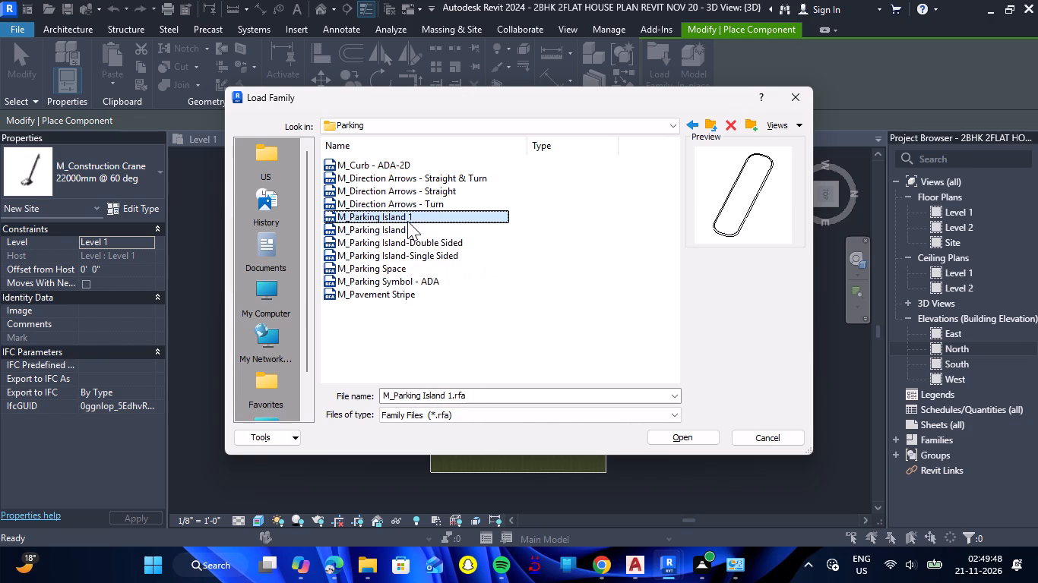
click(401, 228)
click(401, 246)
click(405, 255)
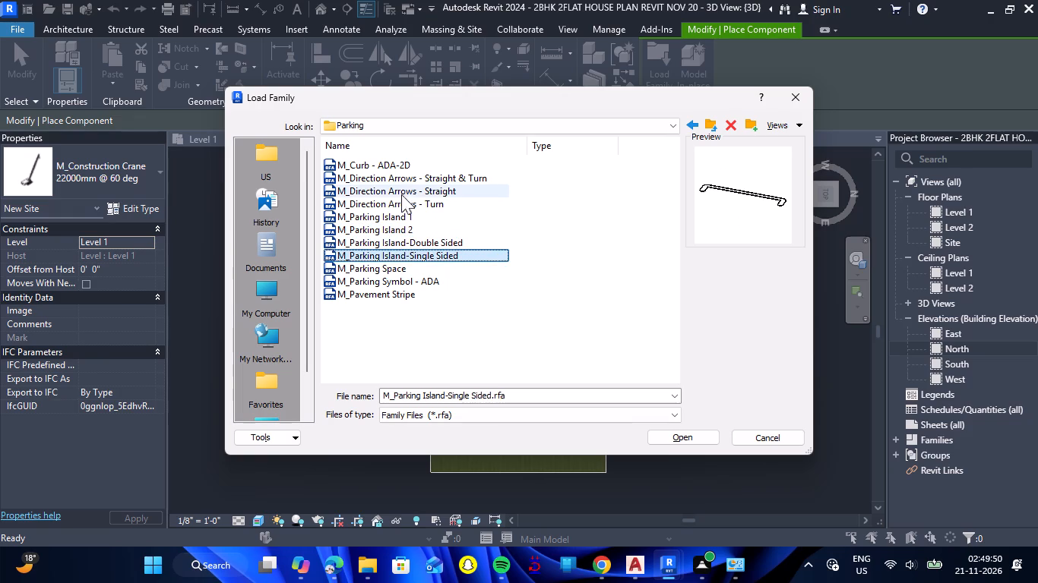
Load the M_Direction Arrows - Straight & Turn family from the Parking folder.
click(403, 187)
click(416, 175)
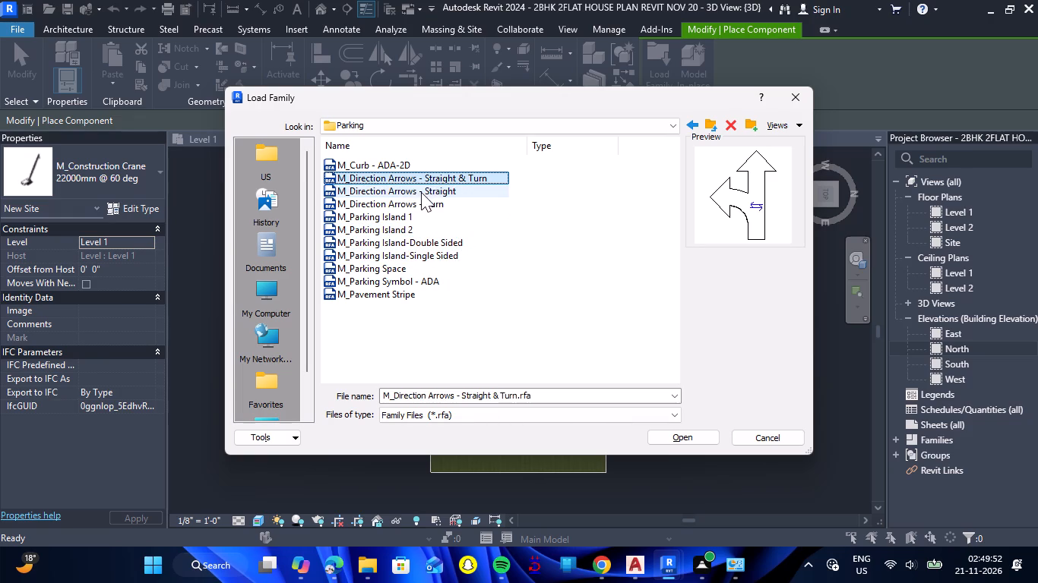
double_click(434, 176)
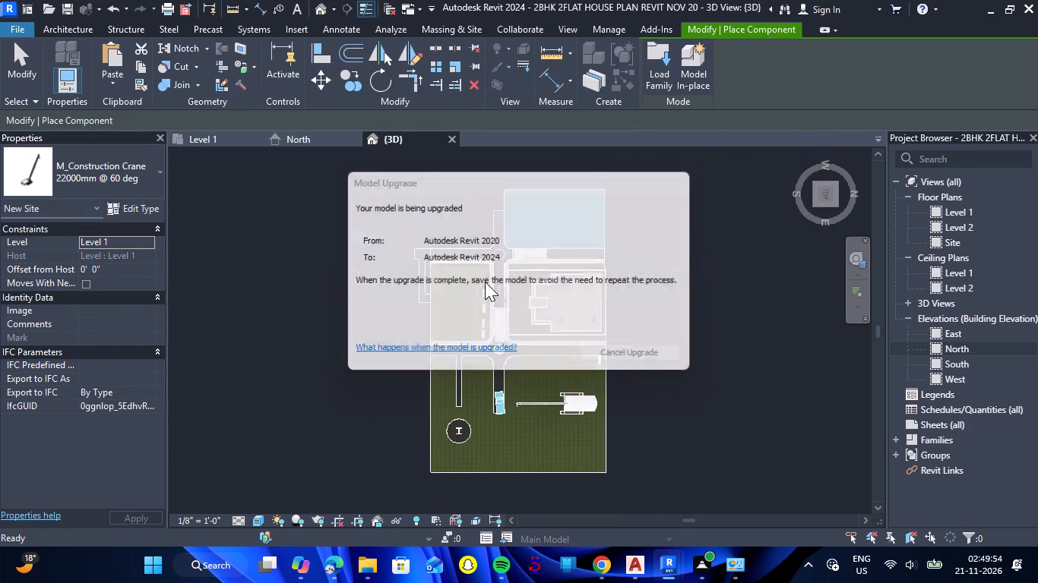
Place two Straight & Turn direction arrows: one inside the western roundabout and one on the road just east of it.
scroll(504, 267, up, 6)
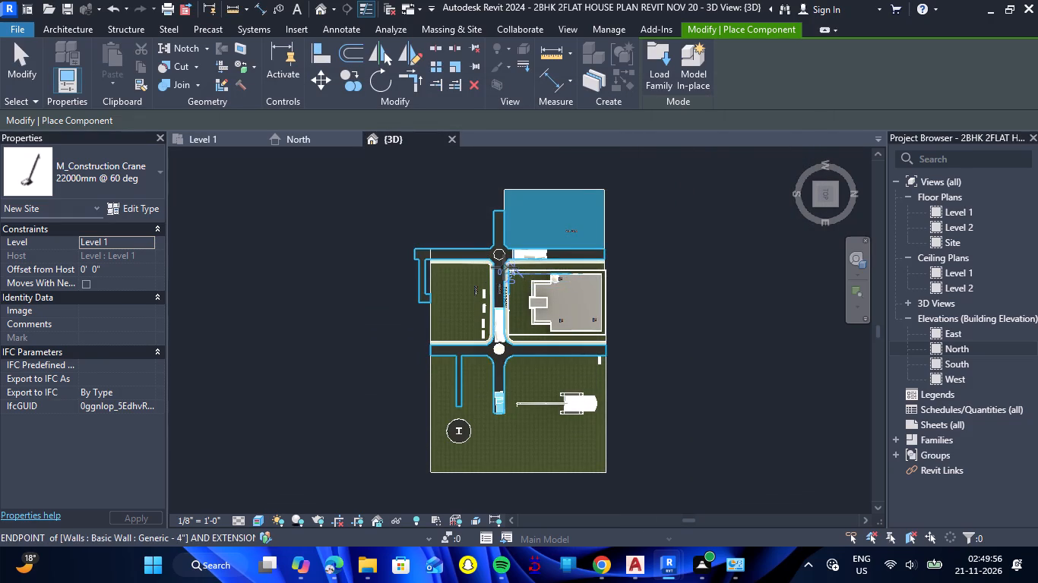
scroll(494, 262, up, 7)
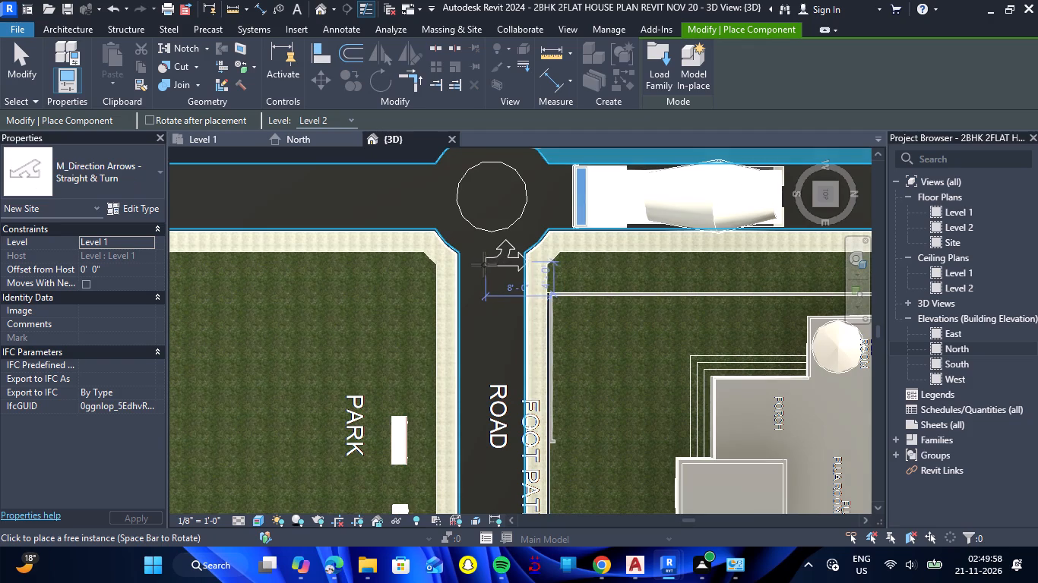
click(476, 200)
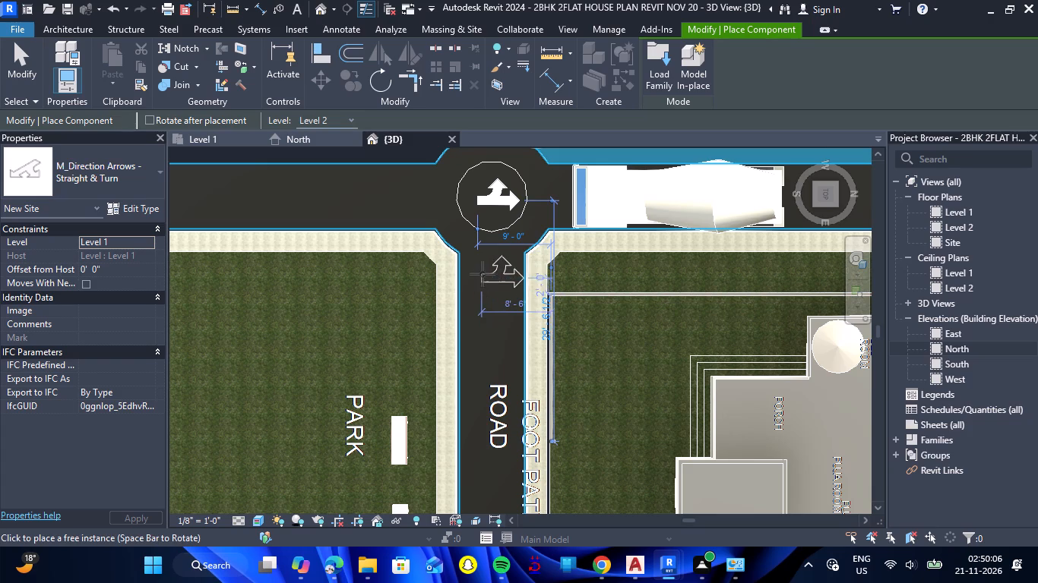
click(483, 272)
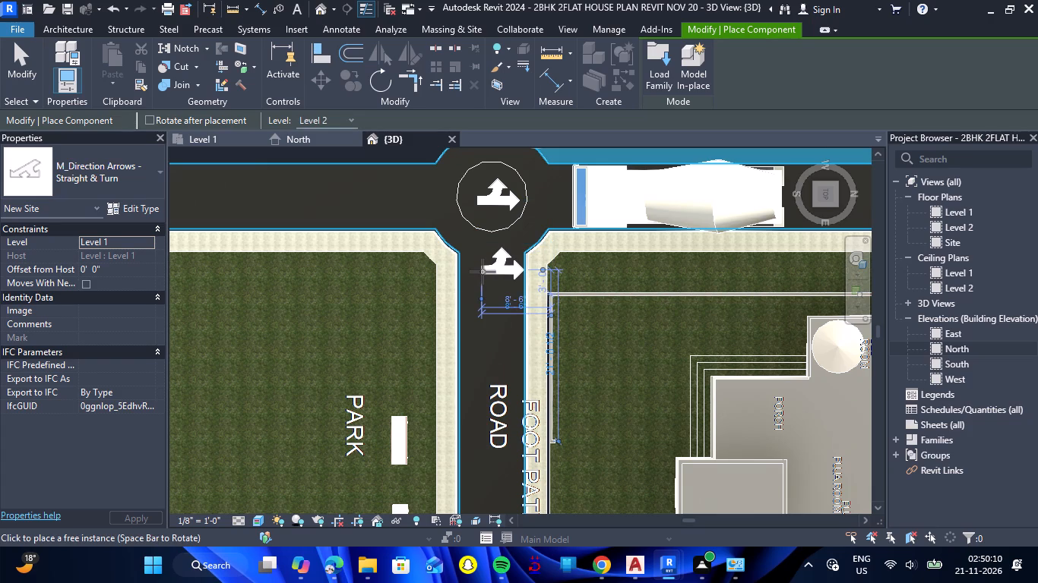
key(Escape)
key(Escape)
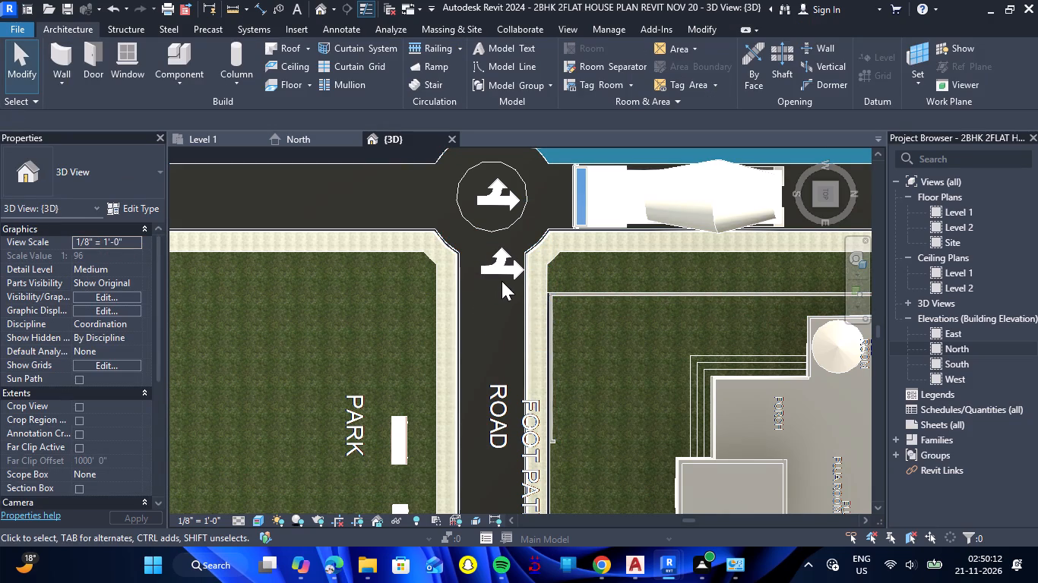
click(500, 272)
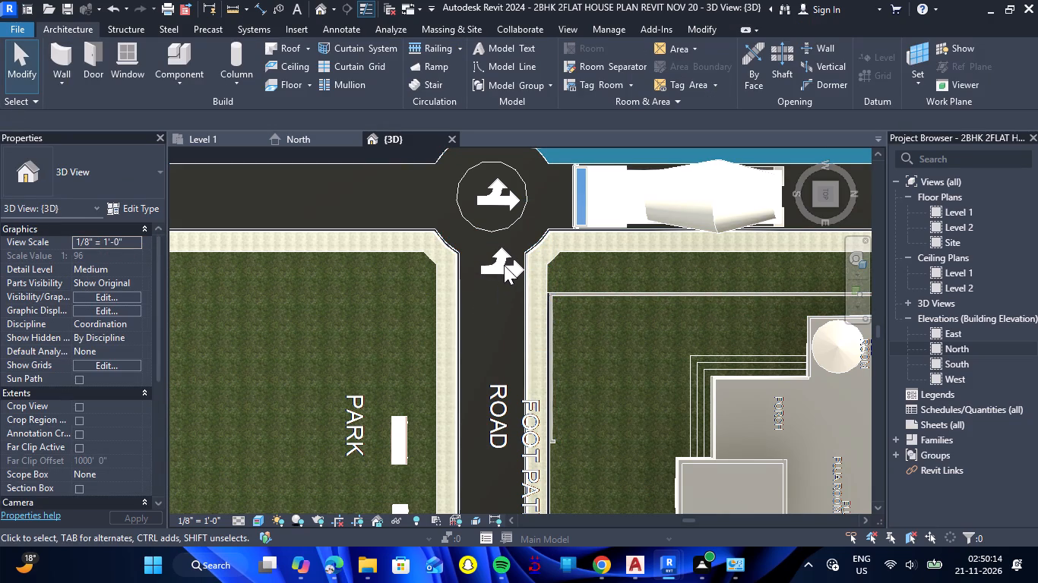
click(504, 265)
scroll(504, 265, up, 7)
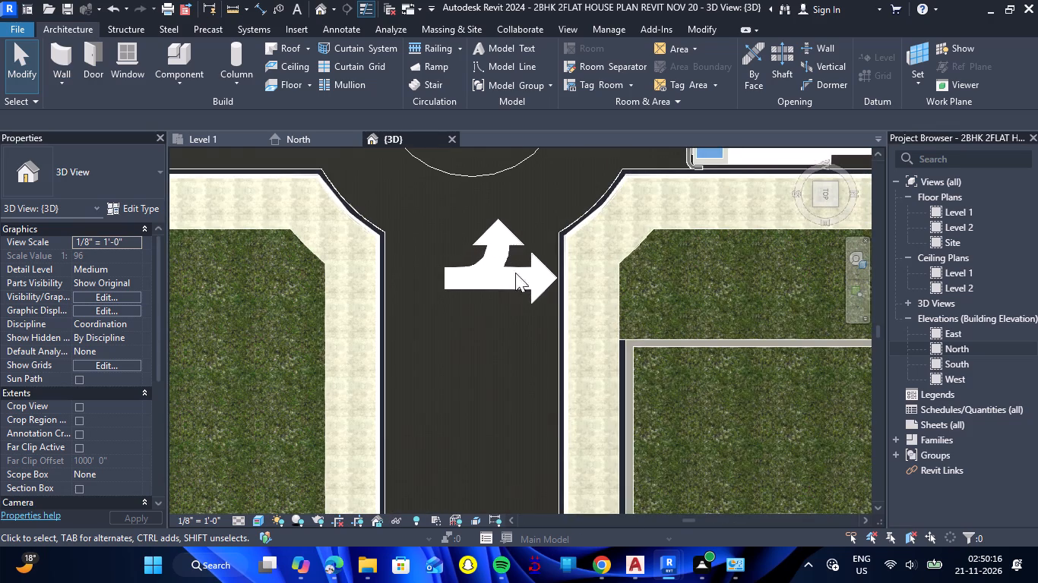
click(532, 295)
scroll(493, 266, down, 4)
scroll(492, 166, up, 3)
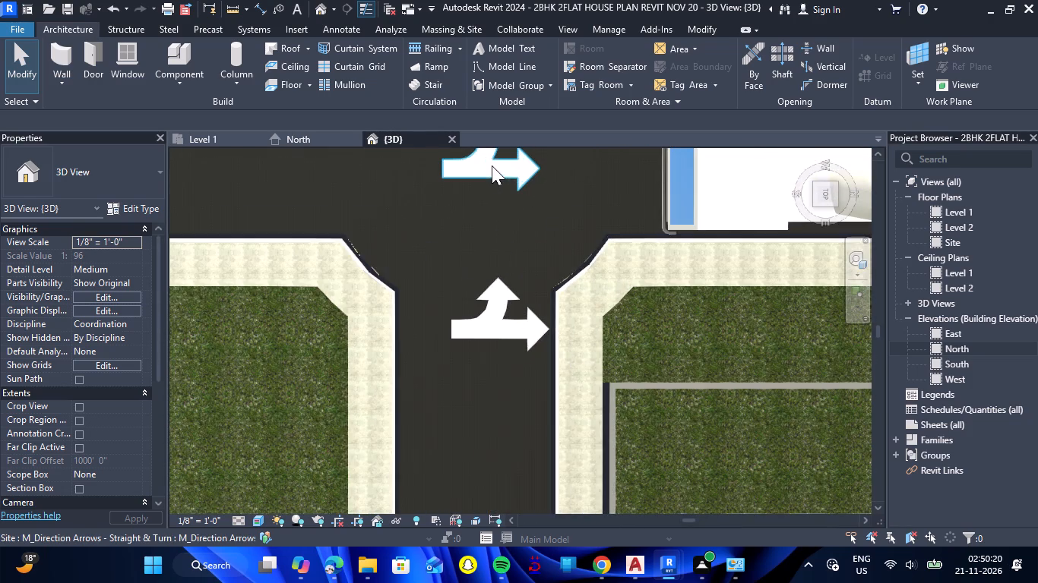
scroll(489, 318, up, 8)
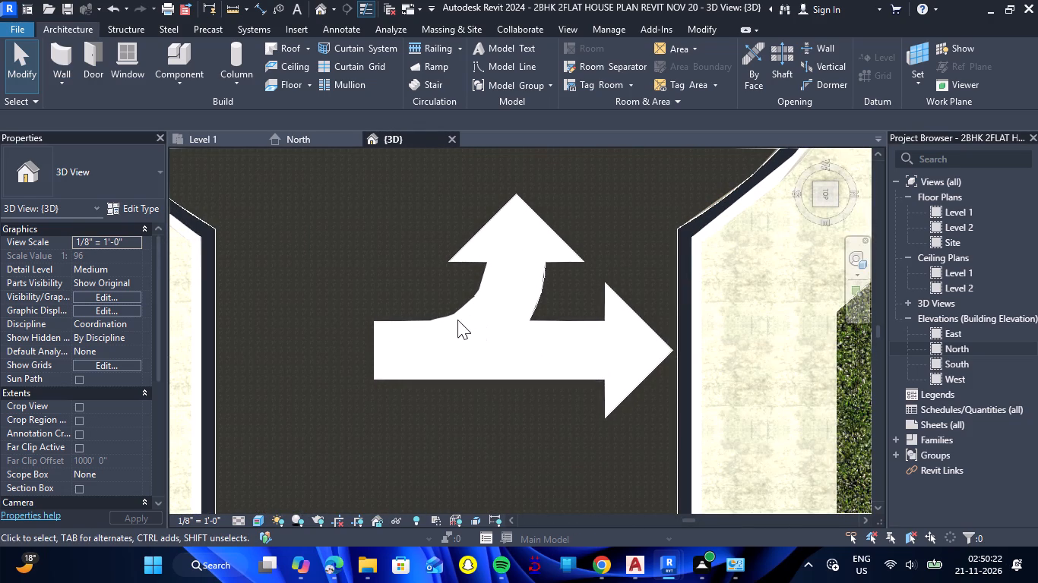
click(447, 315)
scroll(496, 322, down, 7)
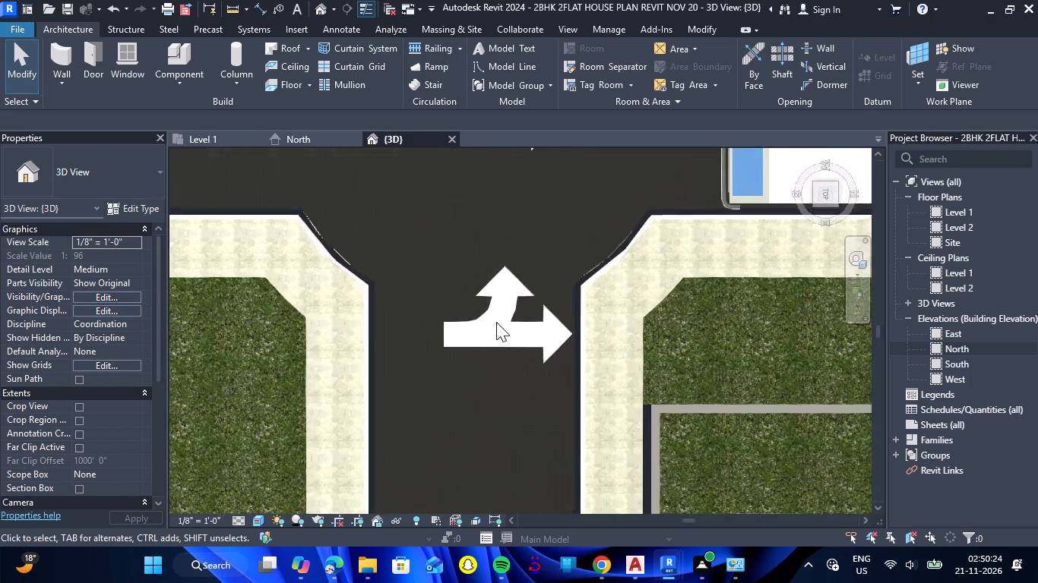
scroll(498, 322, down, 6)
Flip the direction arrow inside the western roundabout so its turn branch points east.
click(497, 252)
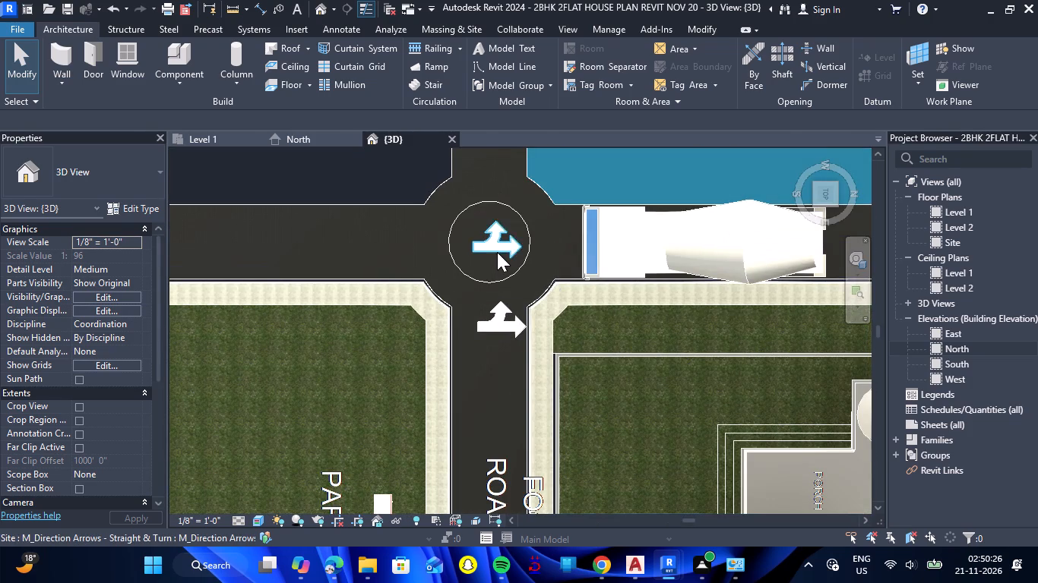
key(space)
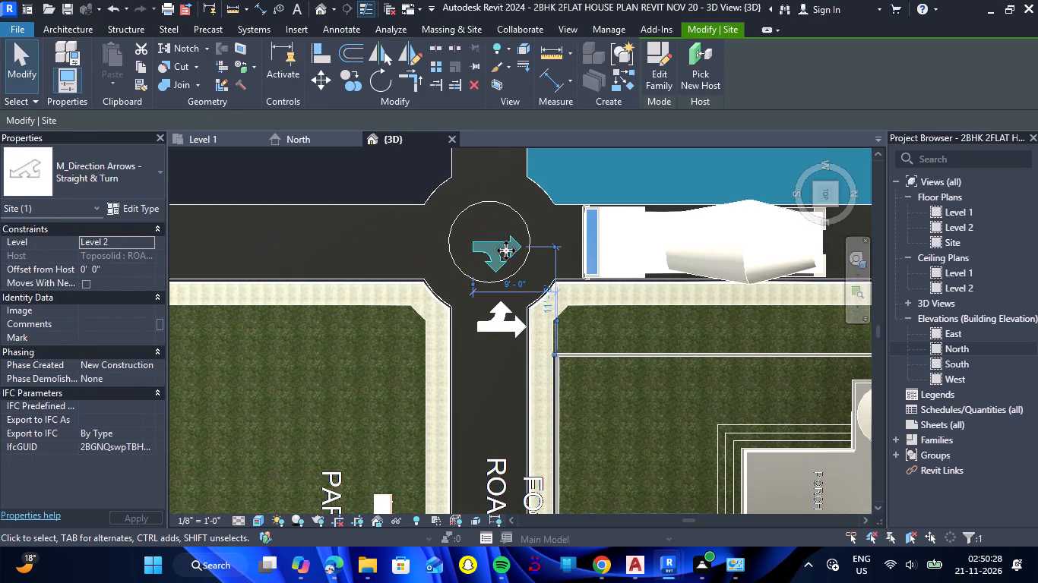
Flip and rotate the direction arrow inside the western roundabout so it points west with its turn branch to the south.
key(space)
key(space)
key(space)
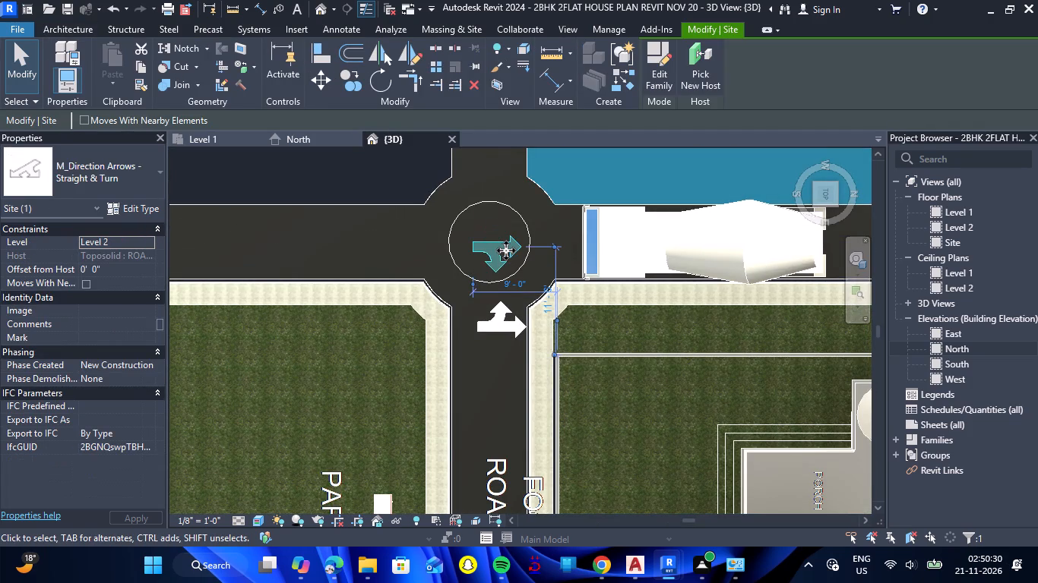
click(381, 89)
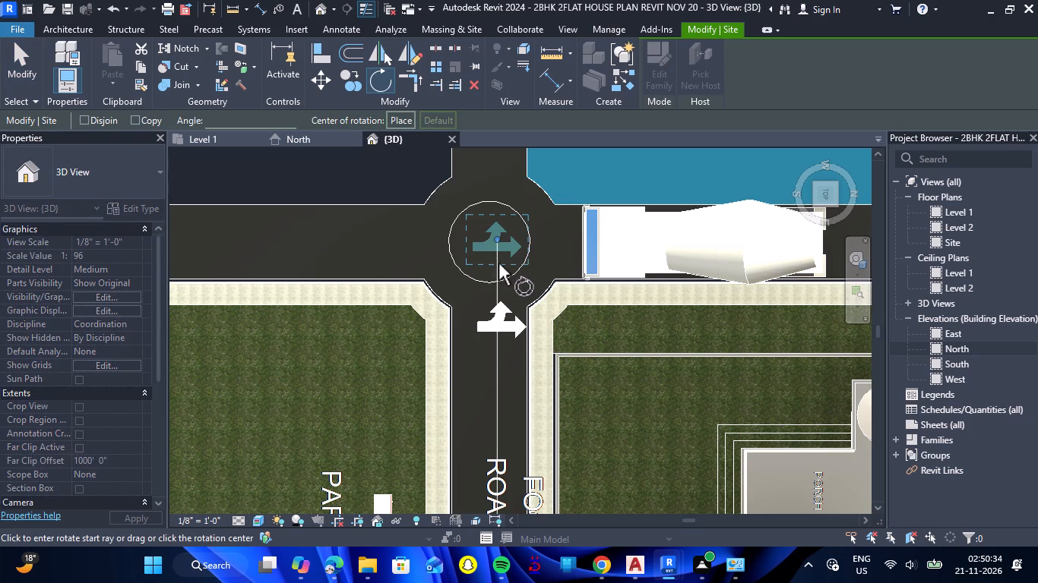
click(540, 240)
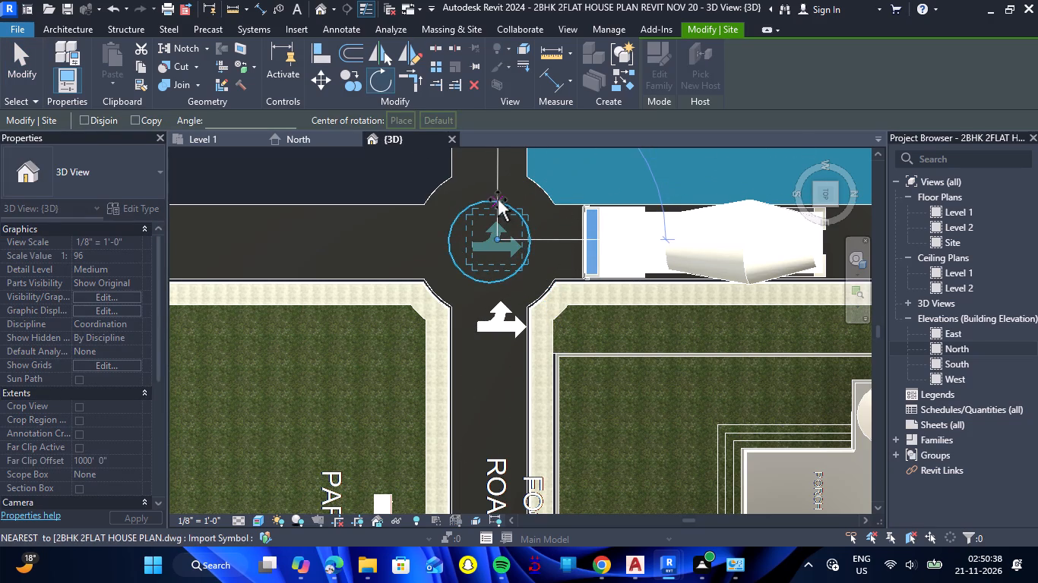
click(498, 199)
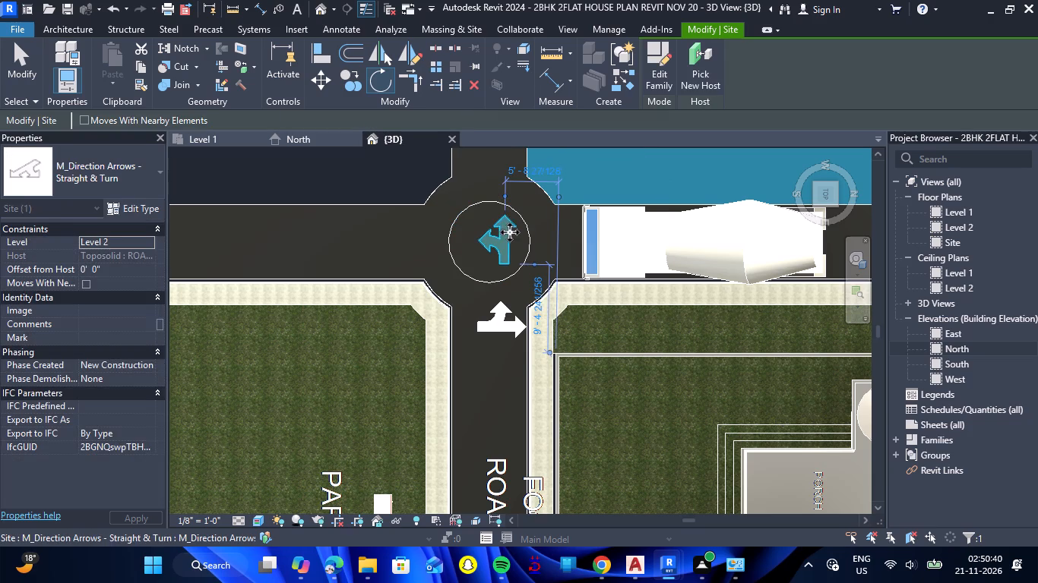
key(Escape)
Nudge the rotated direction arrow slightly south to centre it in the western roundabout.
click(504, 244)
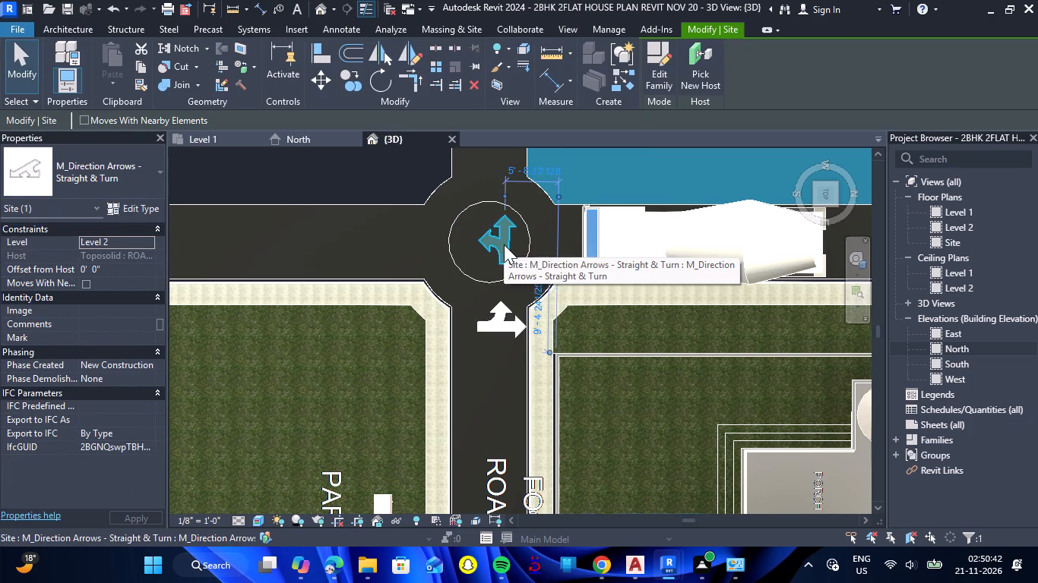
key(Left)
key(Left)
key(Left)
key(Left)
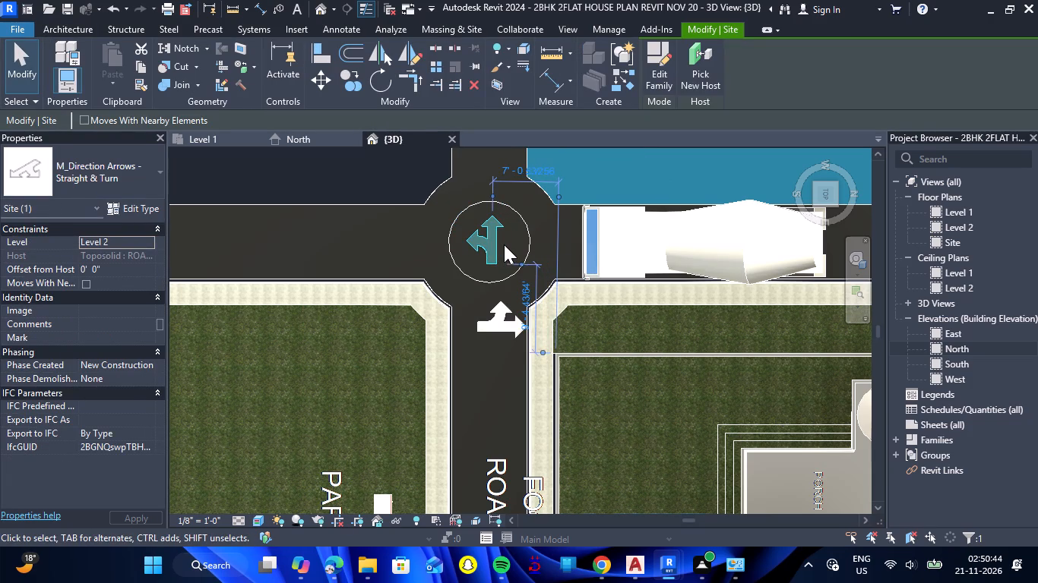
key(Escape)
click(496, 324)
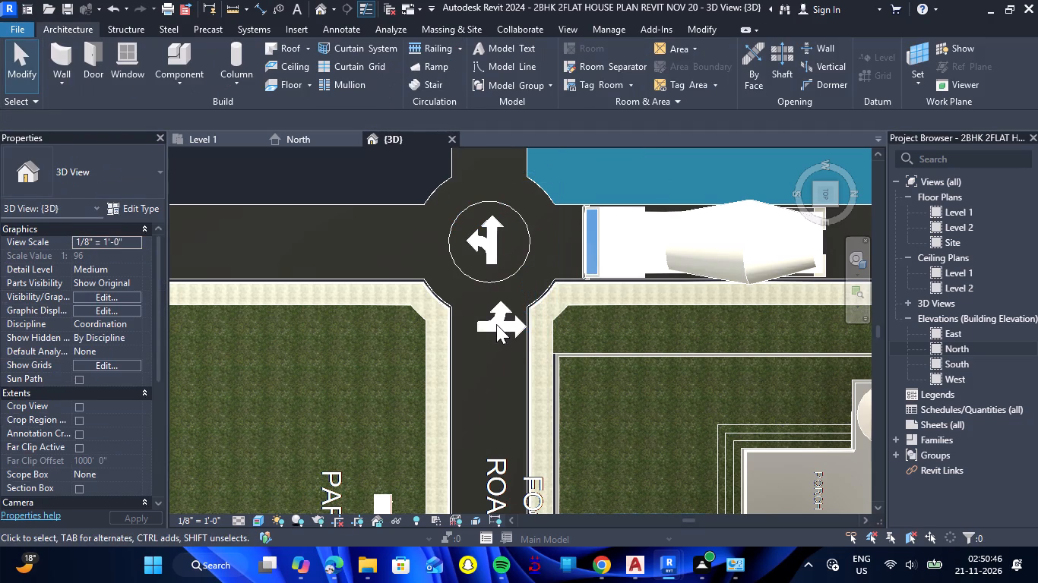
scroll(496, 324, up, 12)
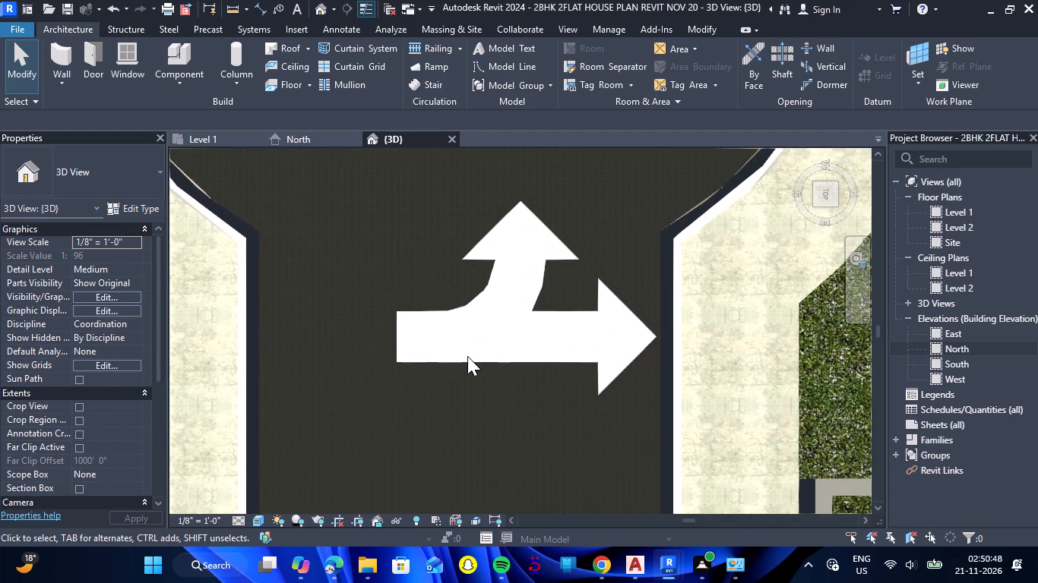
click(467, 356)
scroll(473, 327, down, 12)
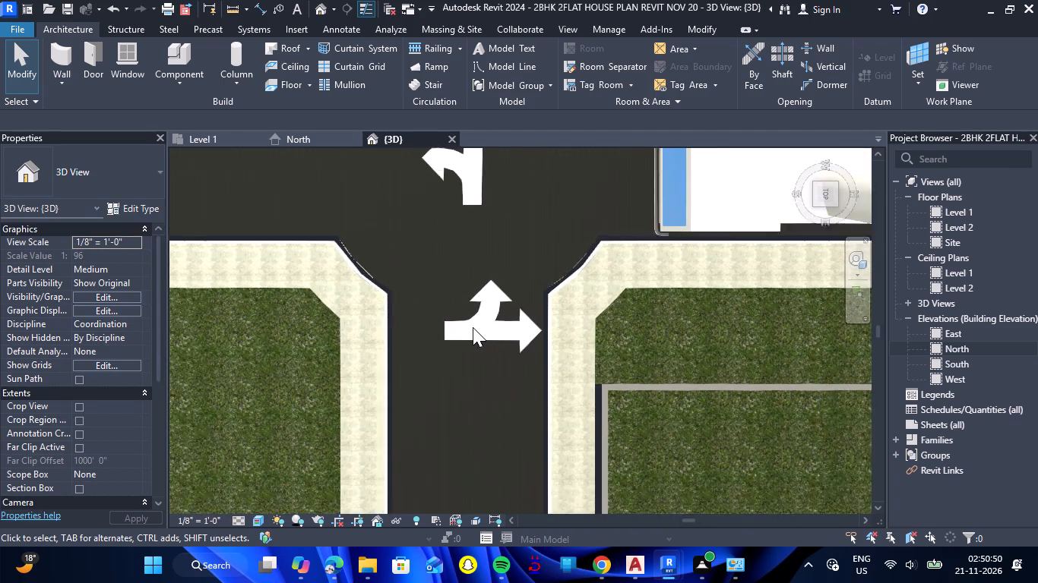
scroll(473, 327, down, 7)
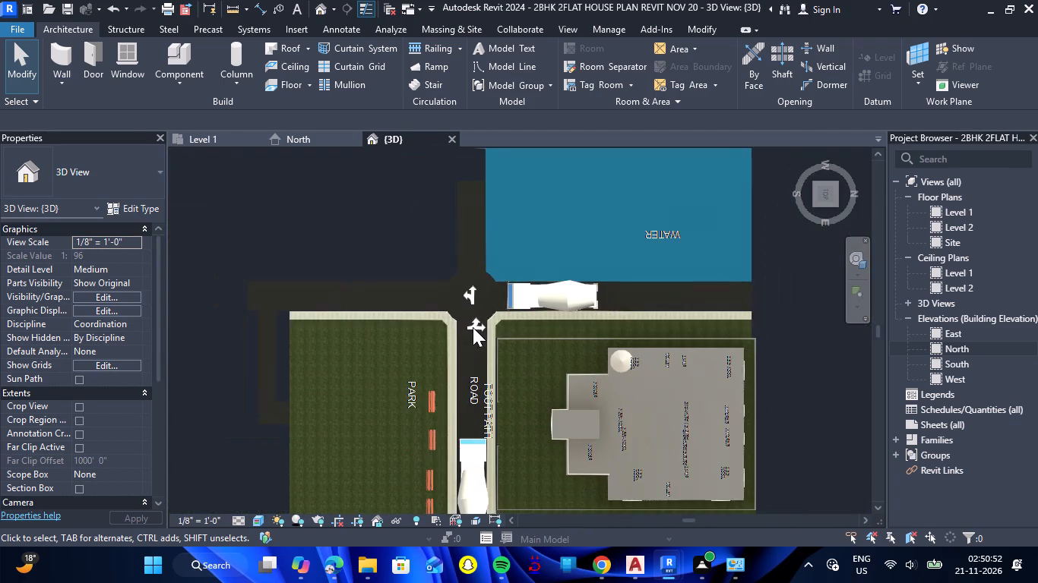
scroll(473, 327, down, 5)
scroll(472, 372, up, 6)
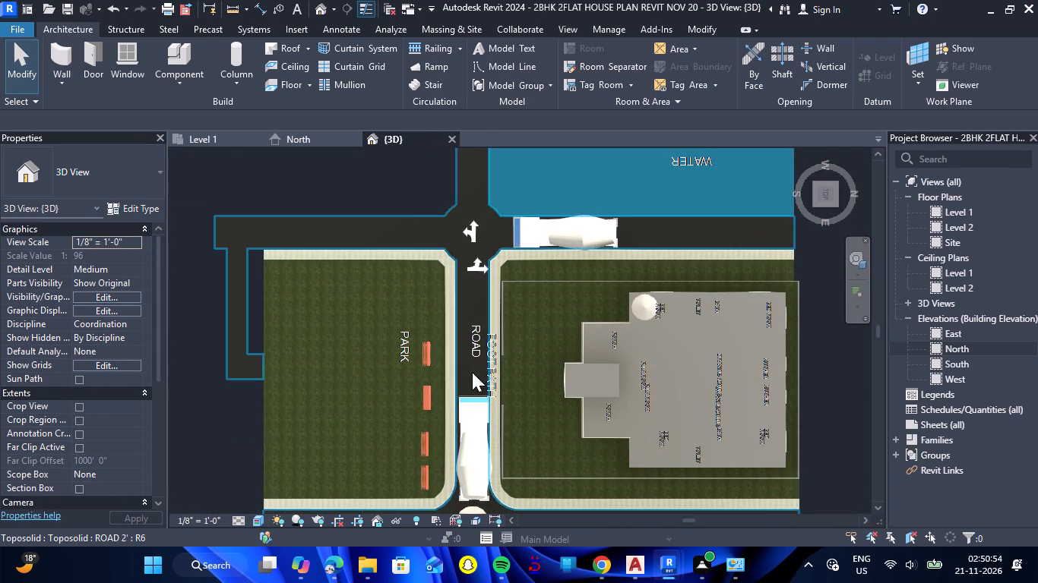
Start loading another component family and preview the water connection, utility pole and telephone connection in the Site Utilities folder.
click(186, 66)
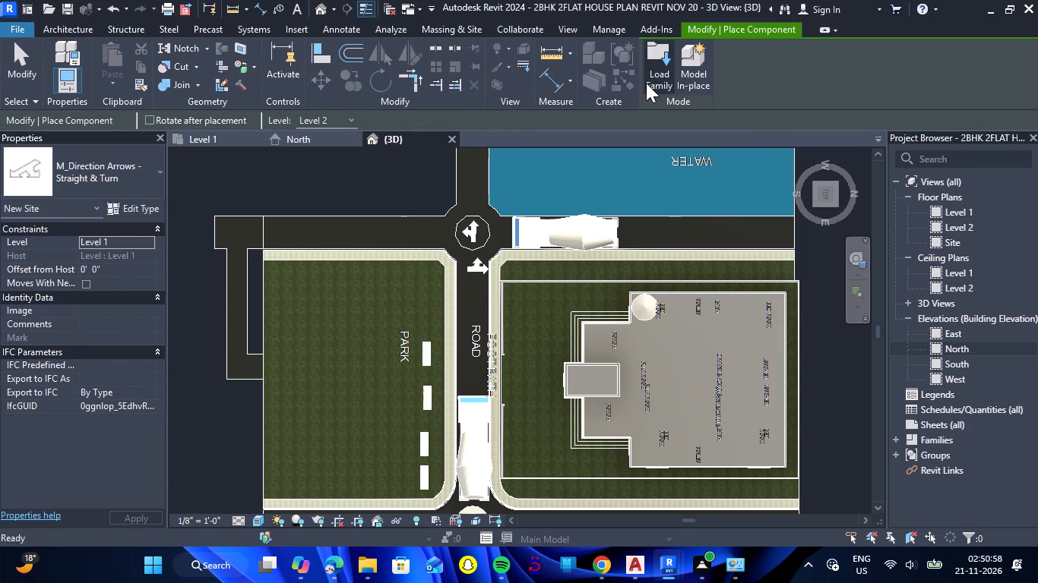
click(646, 83)
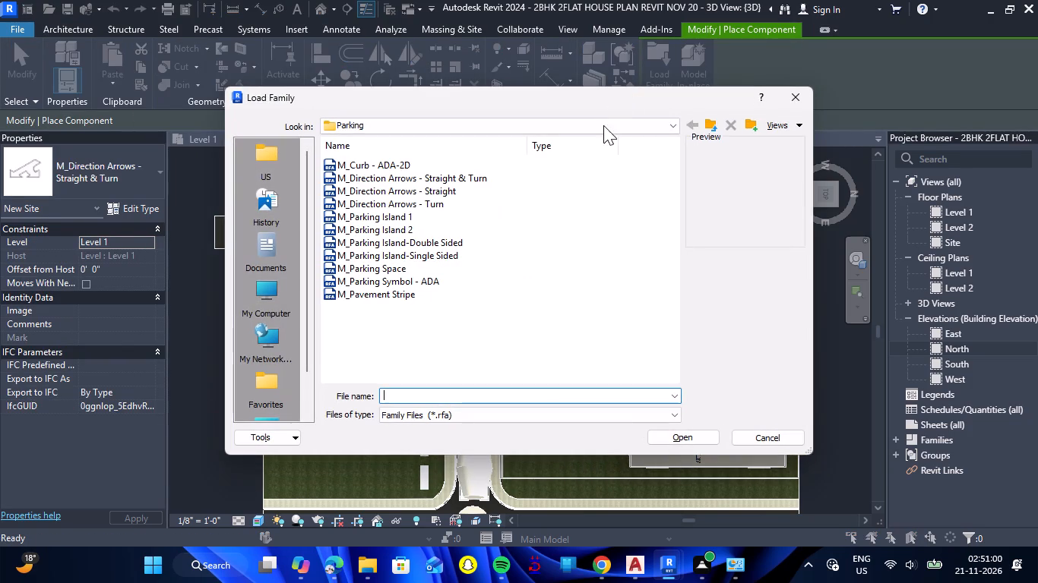
click(413, 159)
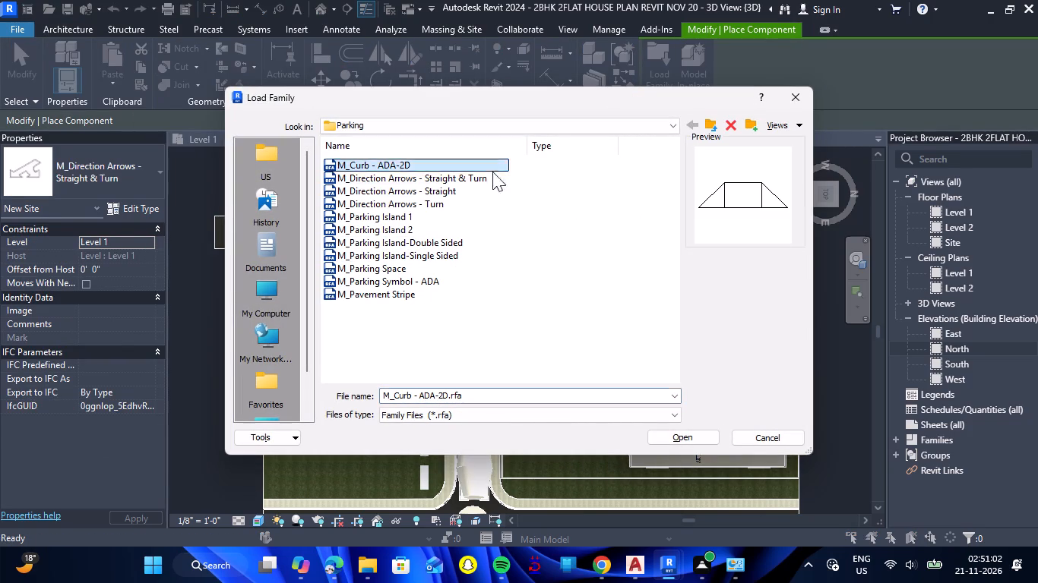
click(713, 127)
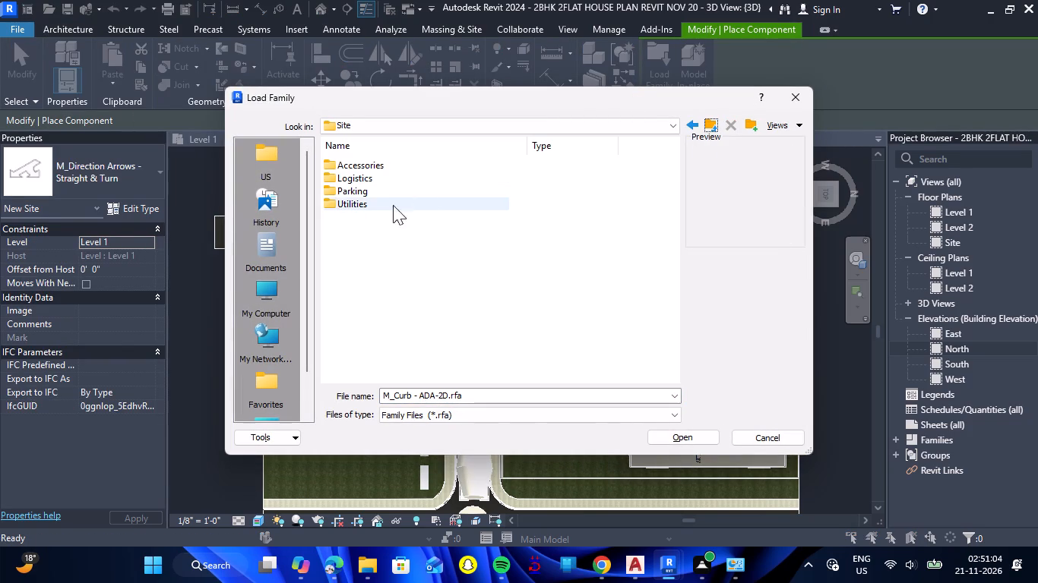
double_click(378, 207)
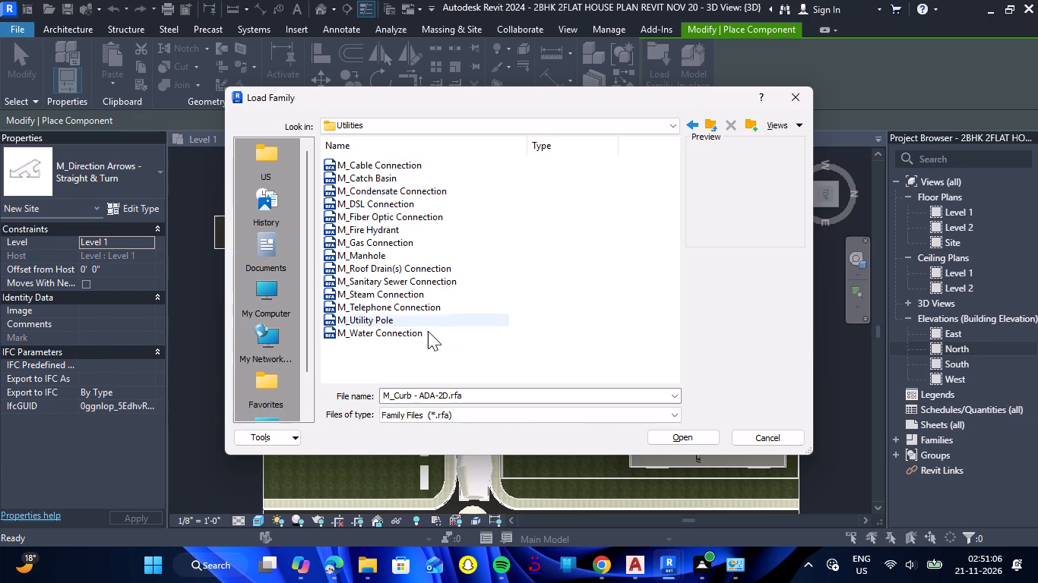
click(428, 331)
click(415, 319)
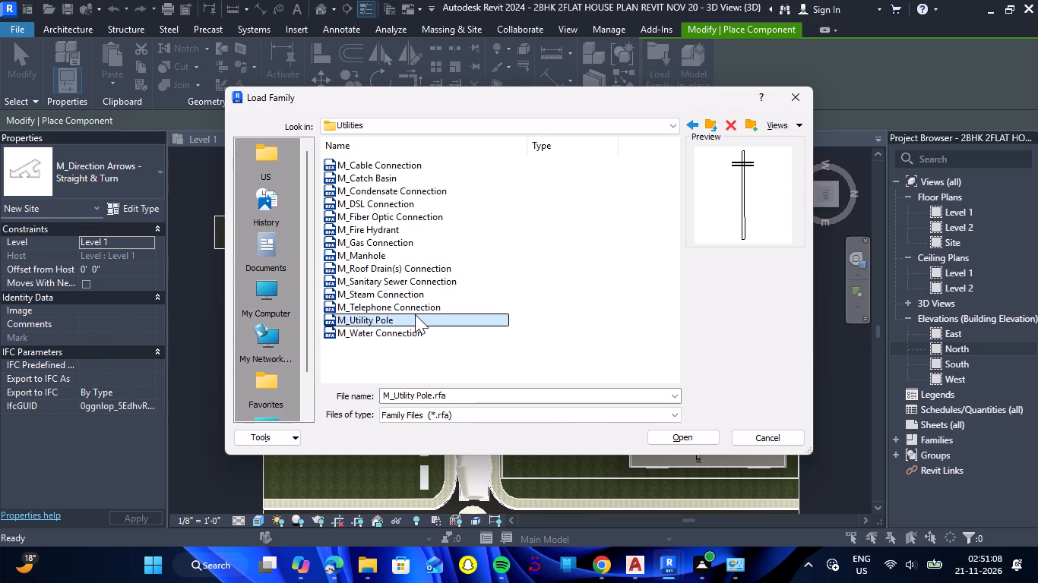
click(418, 310)
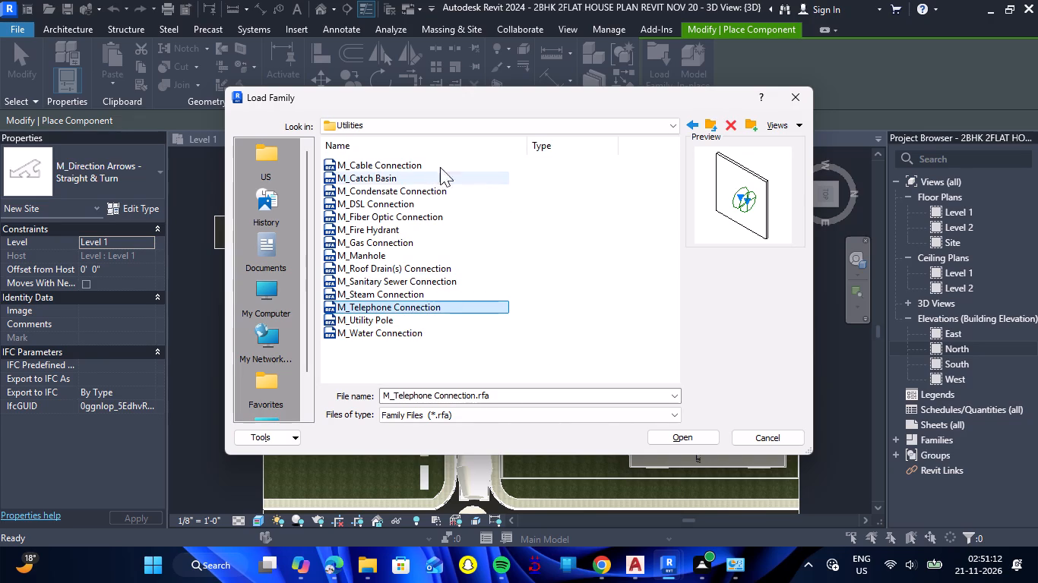
Preview the families in the Site Accessories folder, from the bike stand and bollards to the planter and trash can.
click(715, 127)
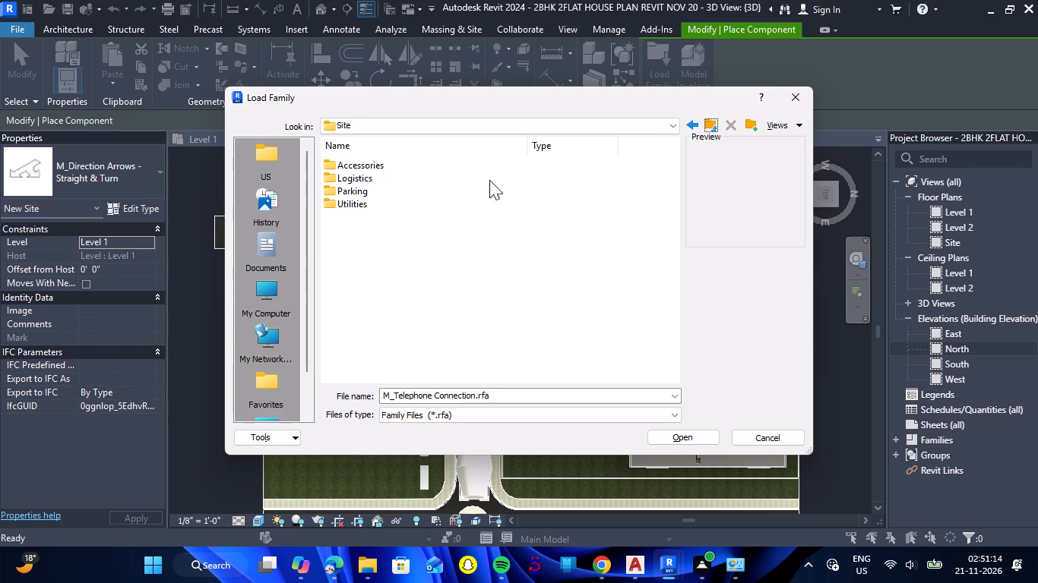
click(426, 170)
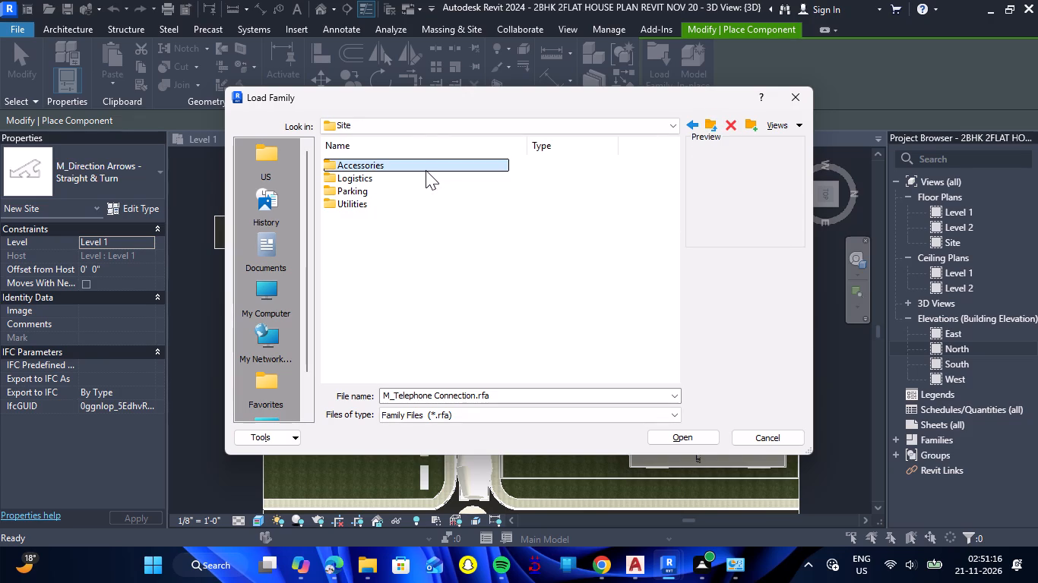
double_click(426, 170)
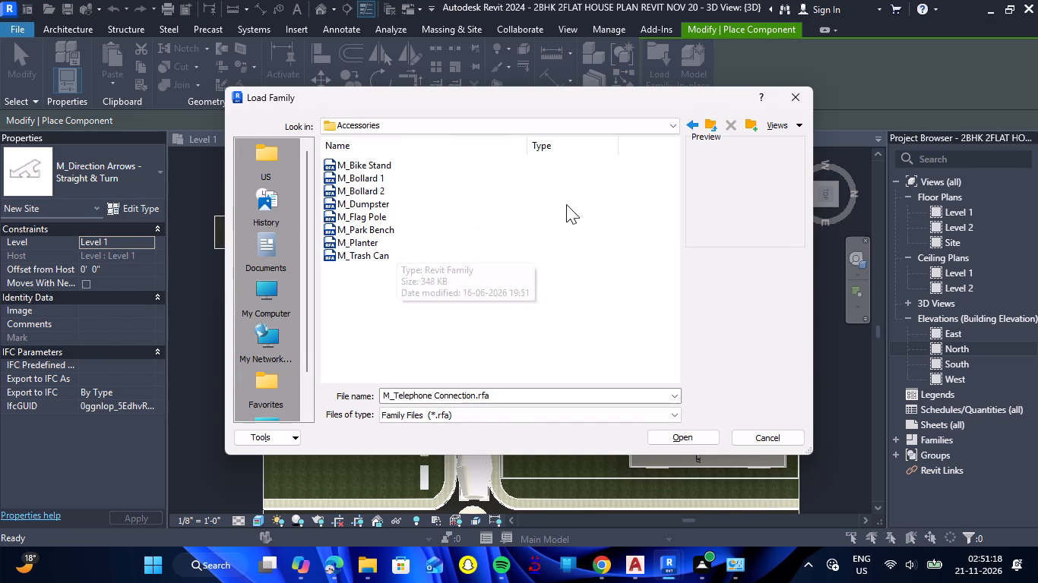
click(707, 126)
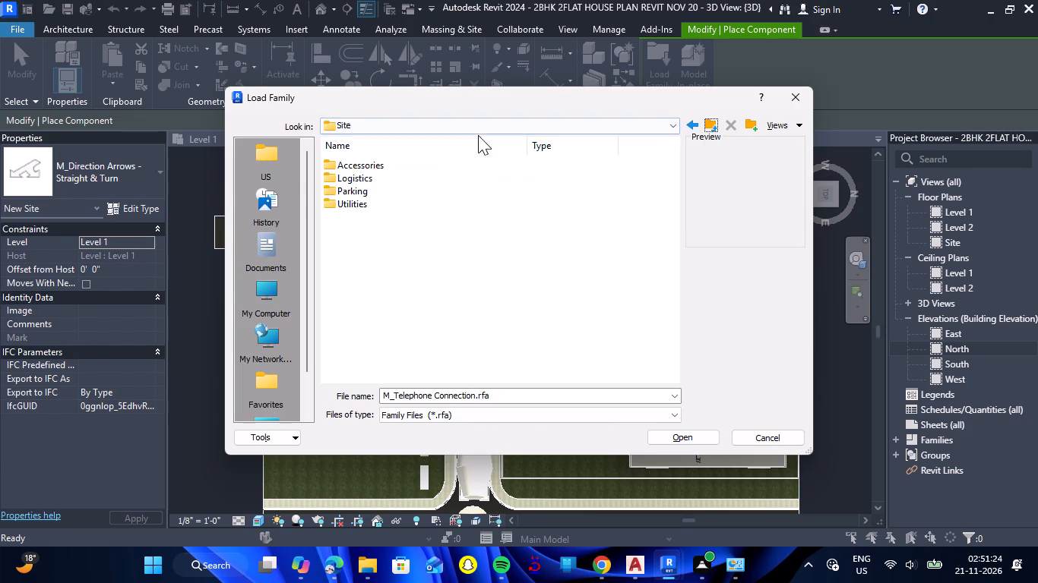
double_click(394, 164)
click(393, 165)
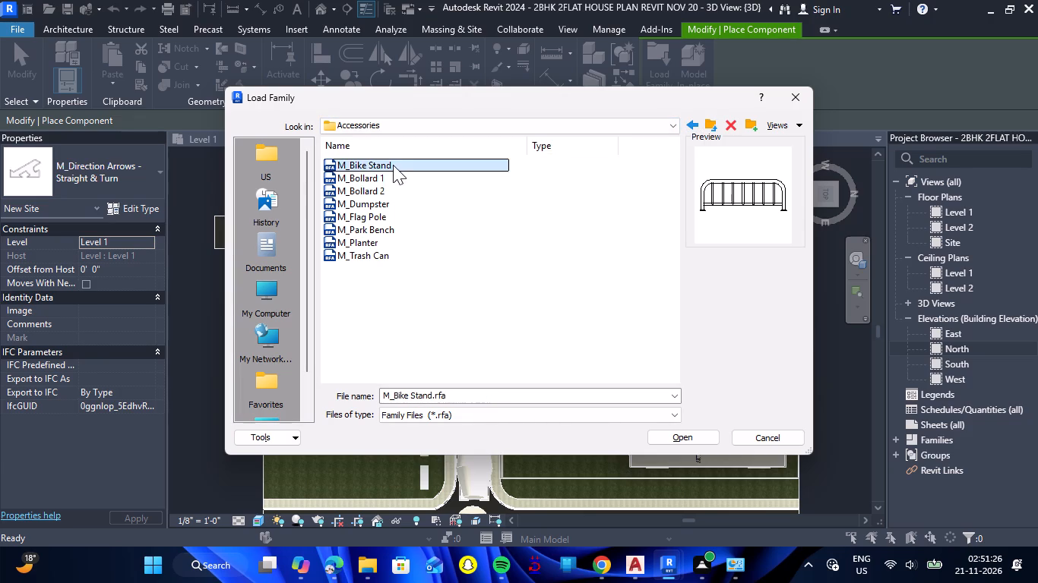
click(391, 181)
click(388, 198)
click(388, 213)
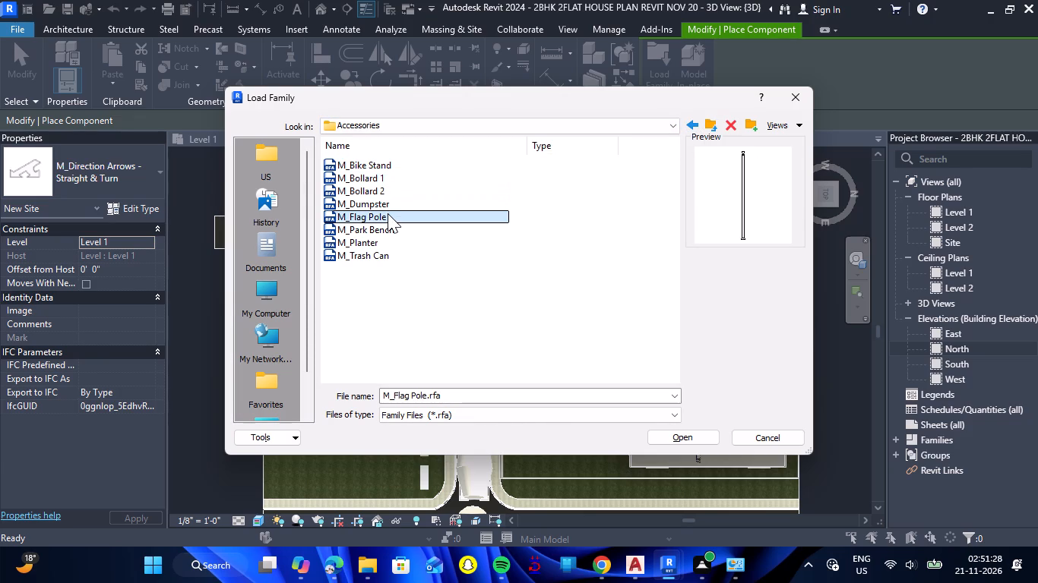
click(387, 228)
click(390, 244)
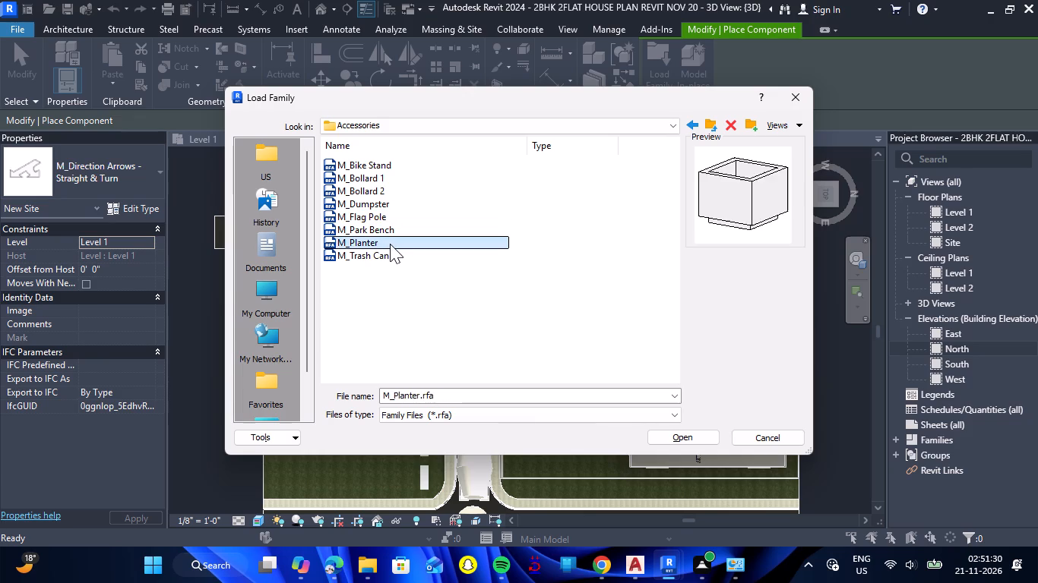
click(390, 251)
Step through the Site Utilities families again, from the cable connection through the fire hydrant to the utility pole.
click(704, 130)
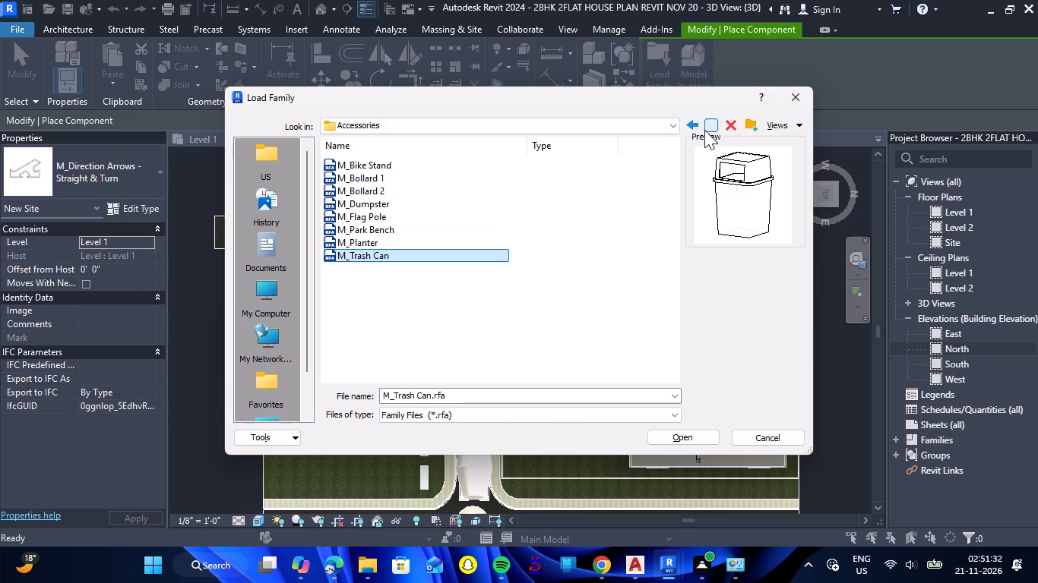
double_click(411, 206)
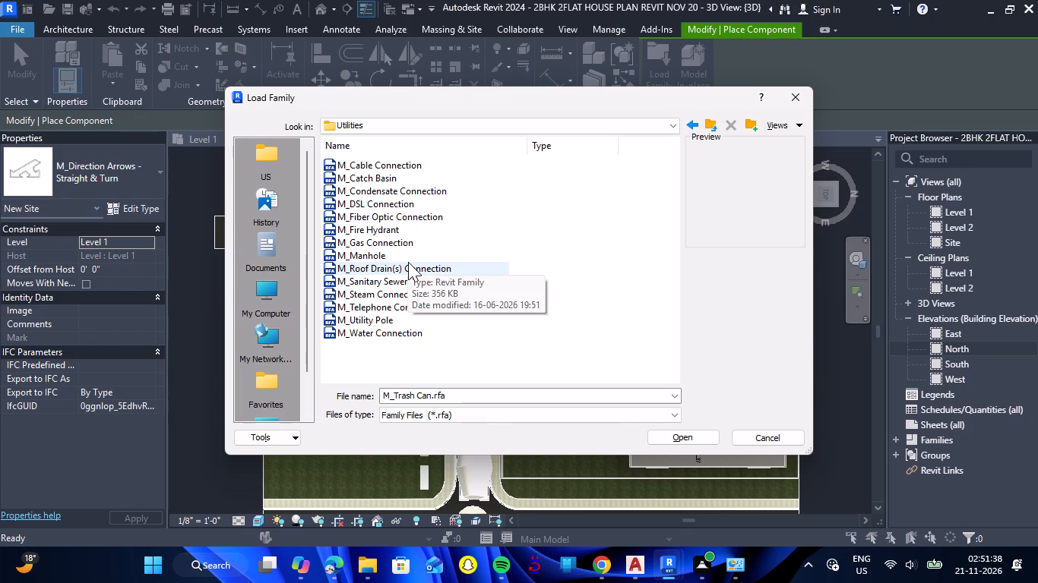
click(405, 169)
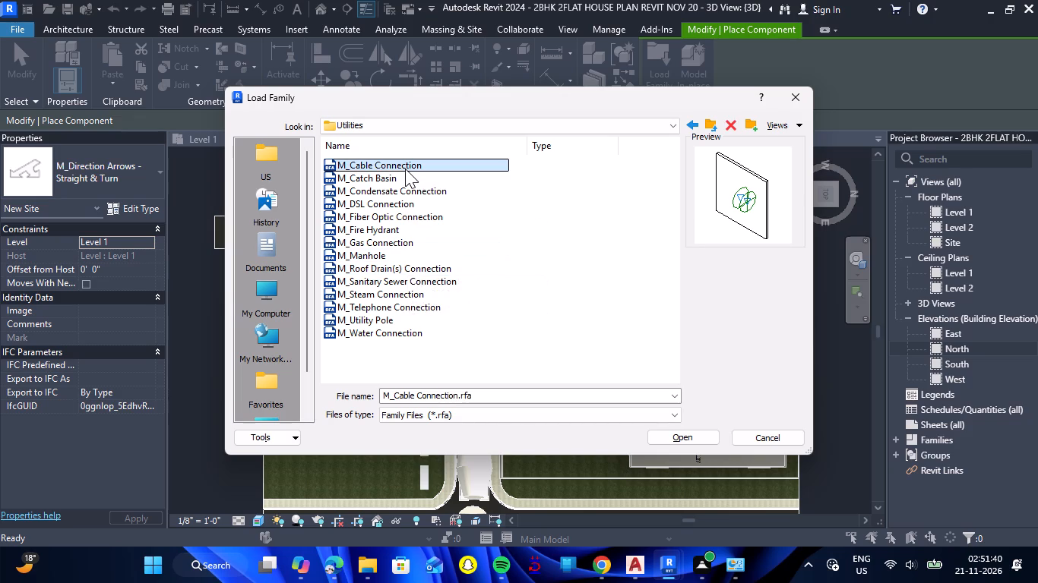
key(Down)
key(Down)
key(Down)
key(Down)
key(Down)
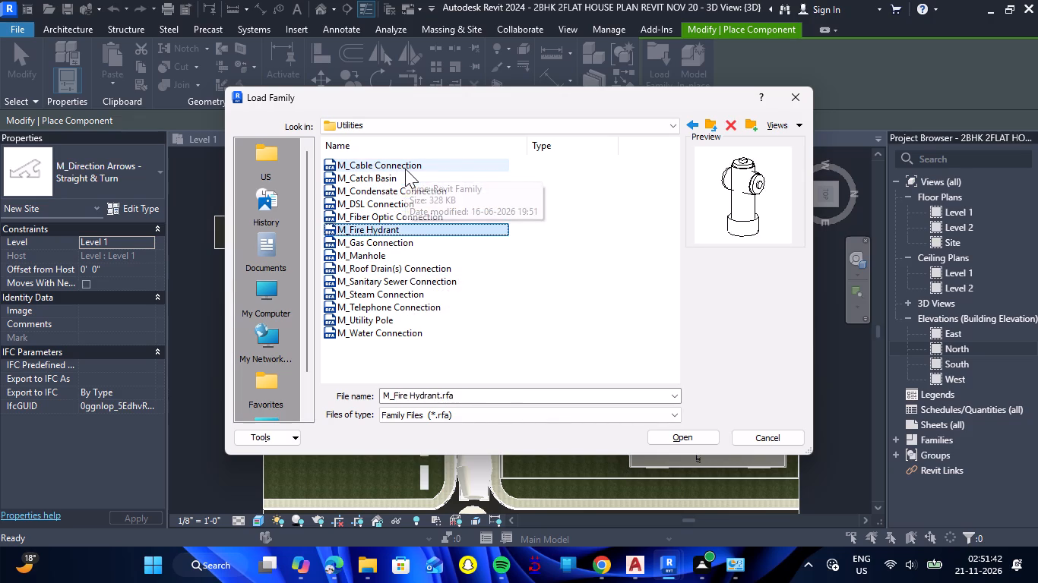
key(Down)
key(Down)
key(Down)
key(Down)
key(Down)
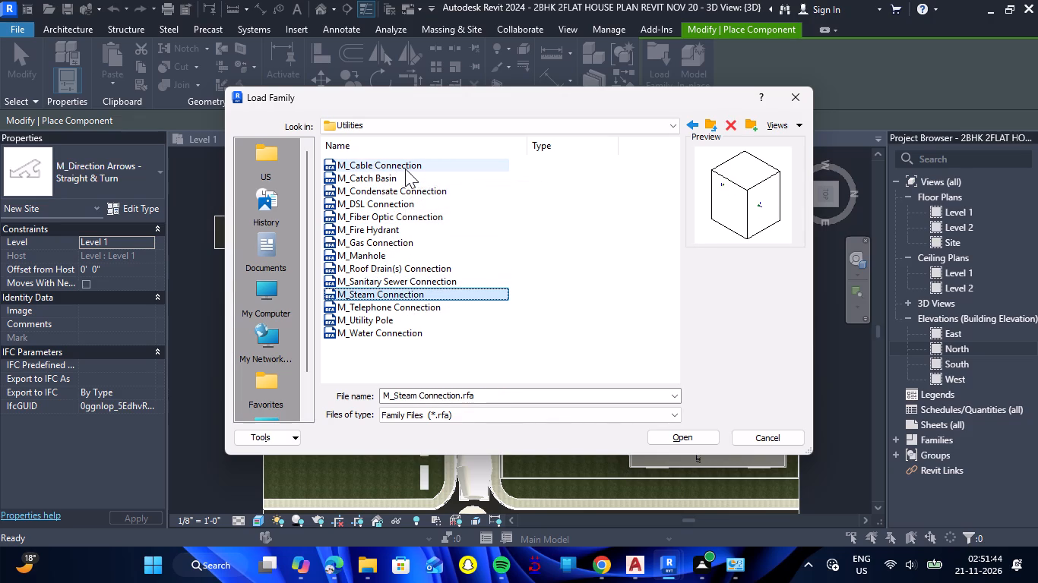
click(425, 316)
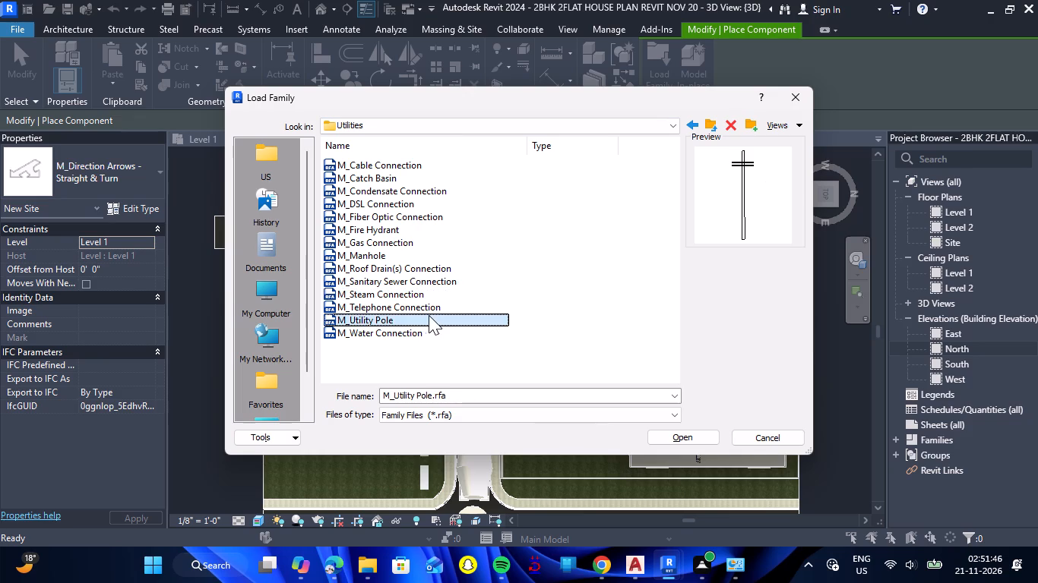
Look through the Specialty Equipment folders, including Classroom-Library, Domestic, Escalators, Fire Protection and Ladders, for a suitable component family.
click(707, 126)
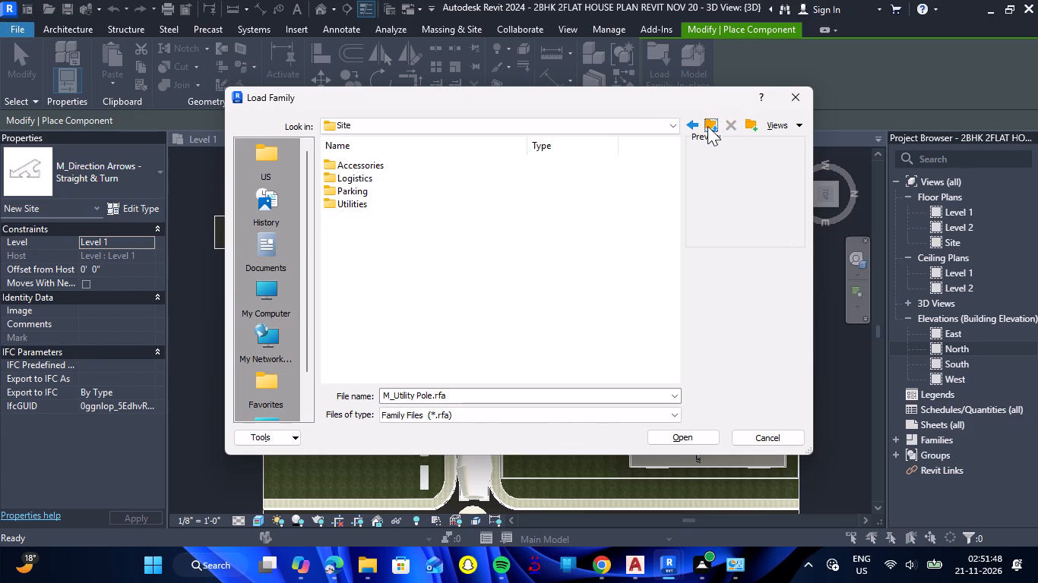
click(707, 126)
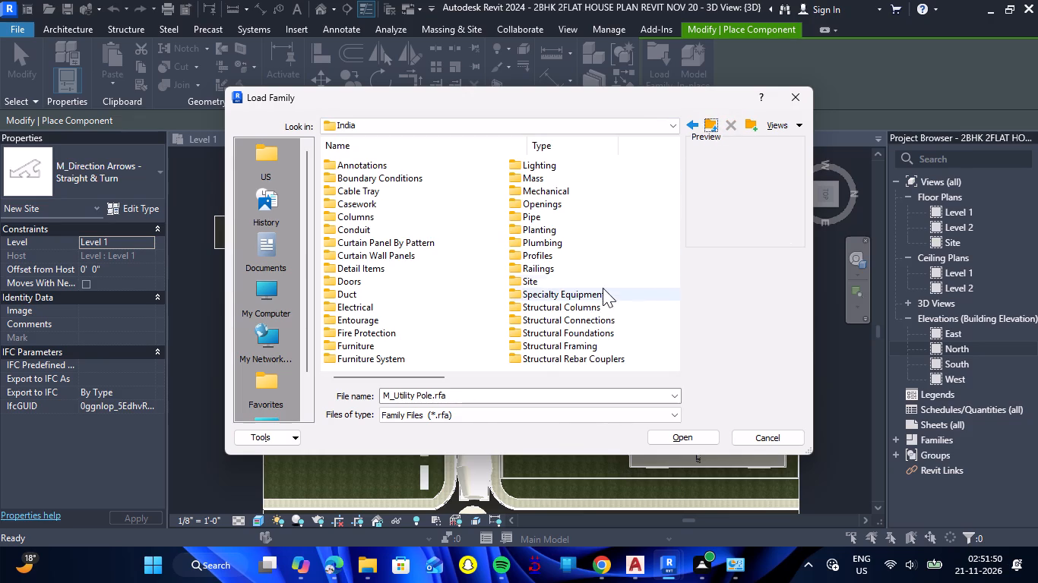
double_click(603, 290)
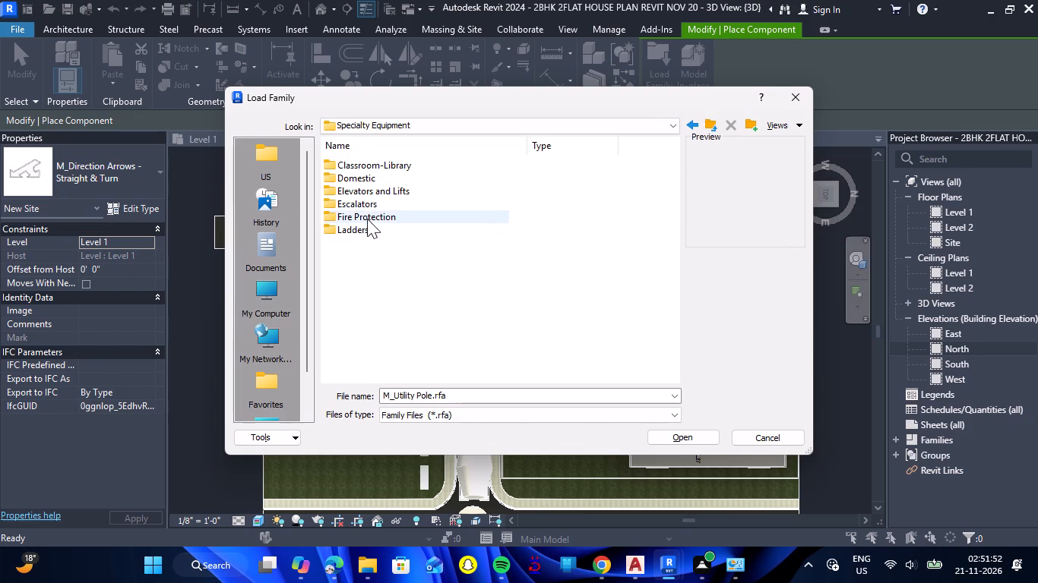
double_click(377, 164)
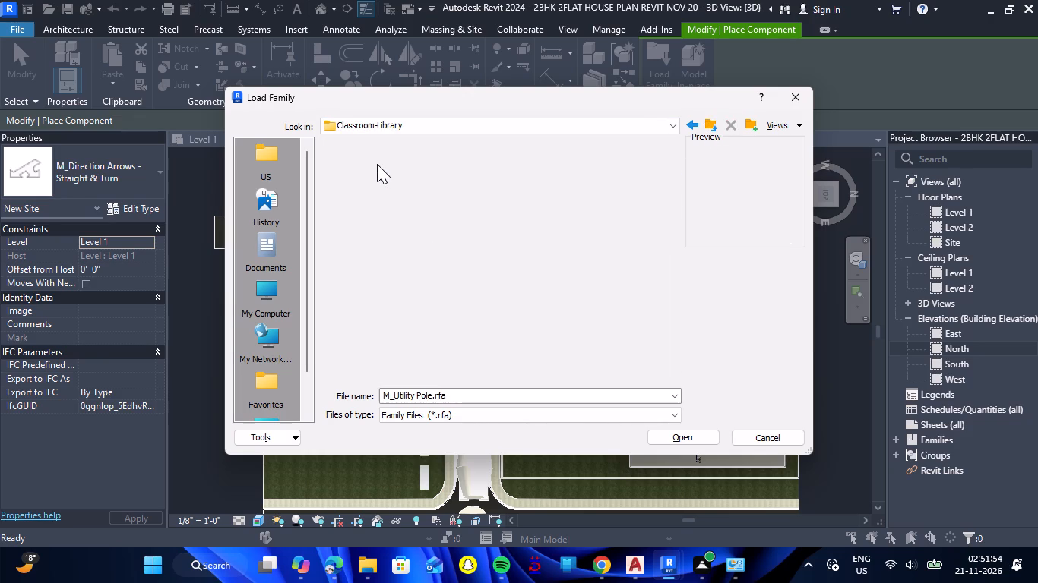
click(707, 128)
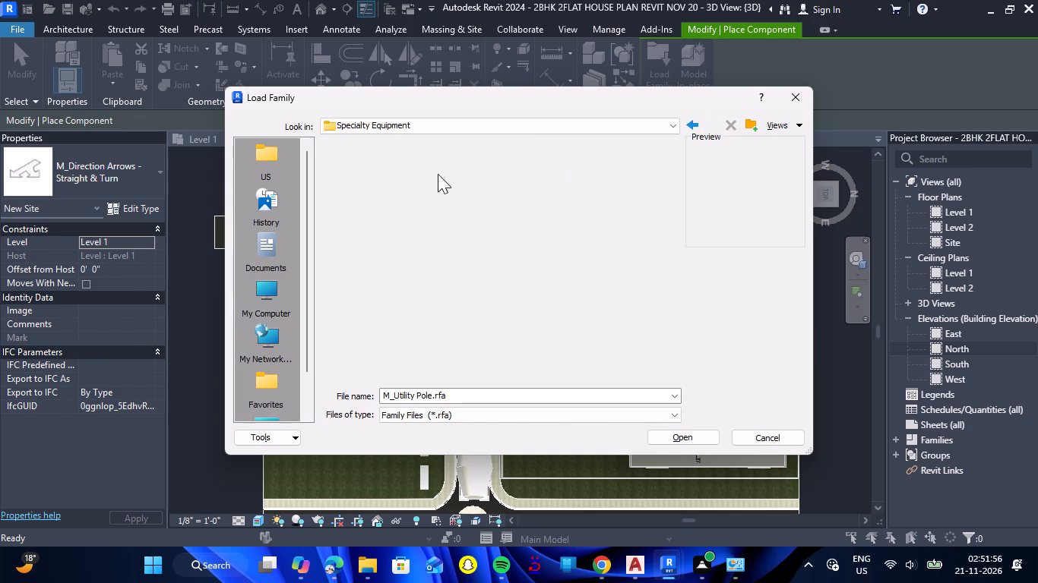
click(383, 181)
click(383, 181)
click(383, 181)
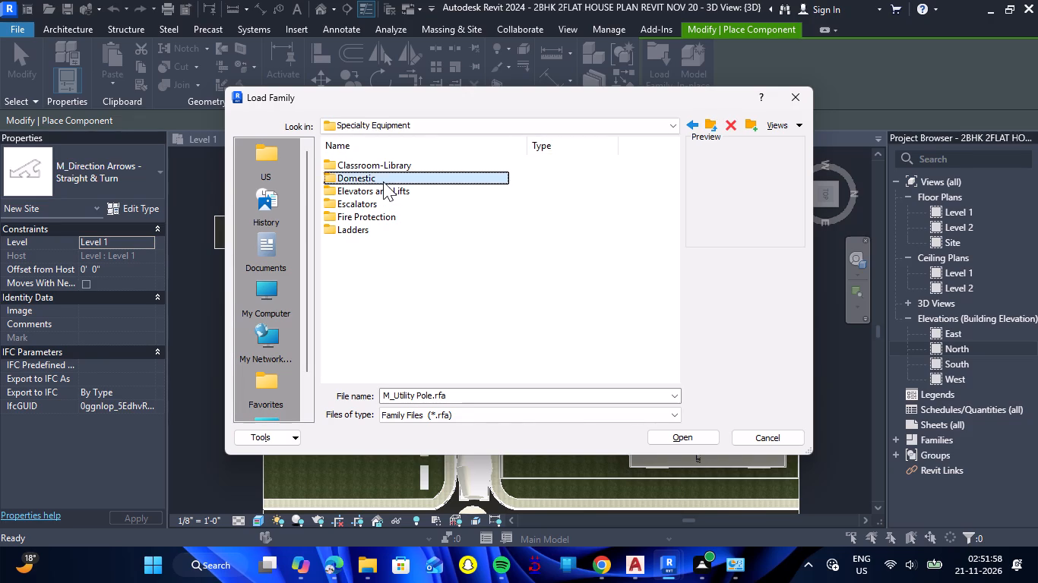
click(704, 131)
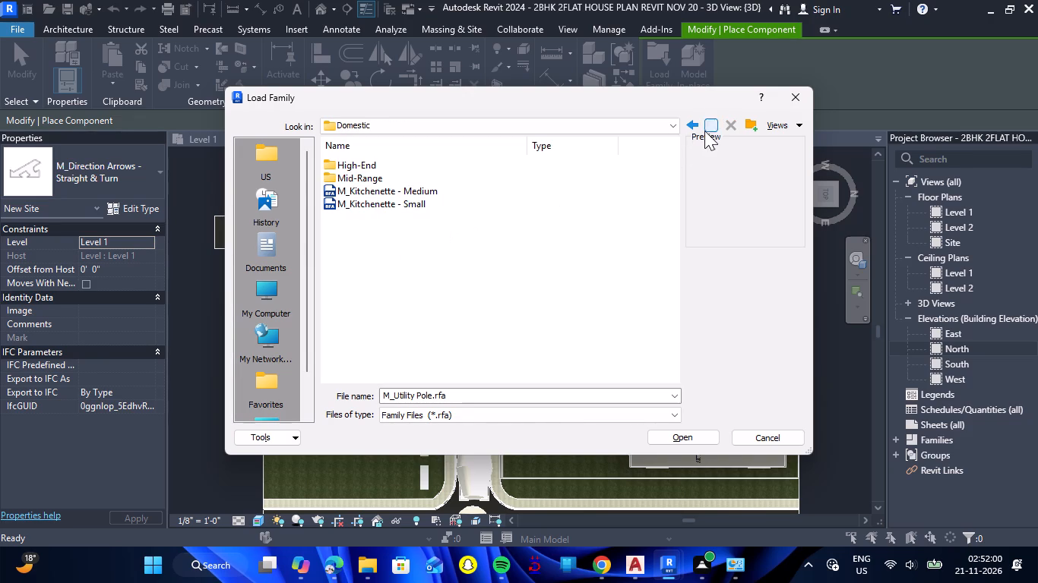
double_click(394, 210)
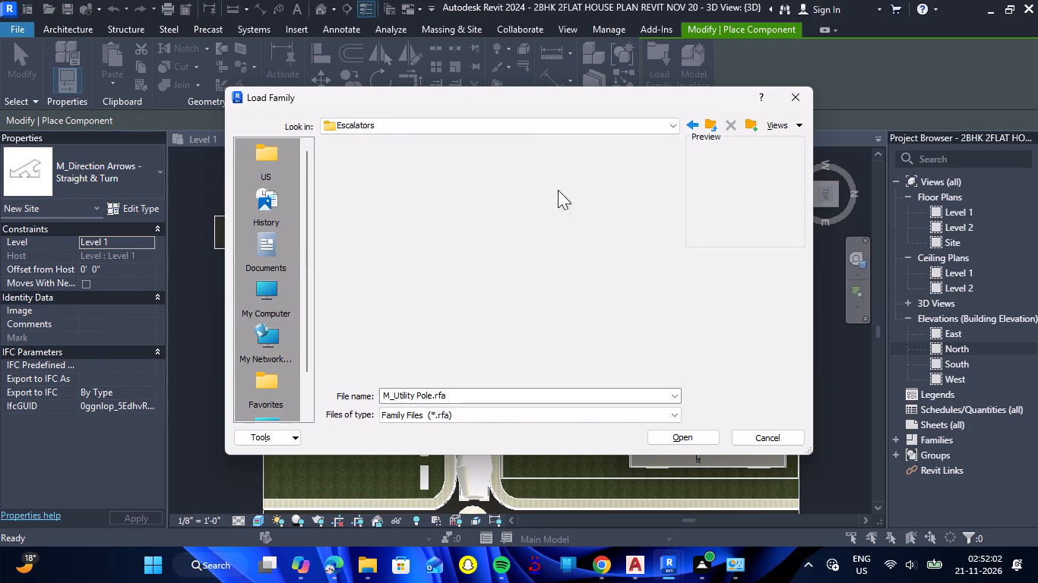
click(713, 128)
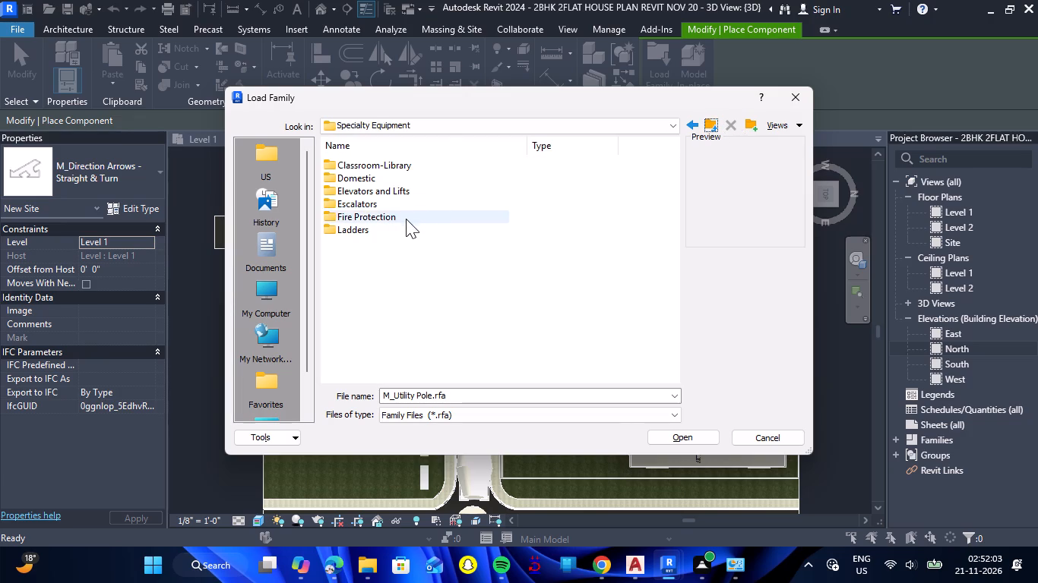
double_click(406, 219)
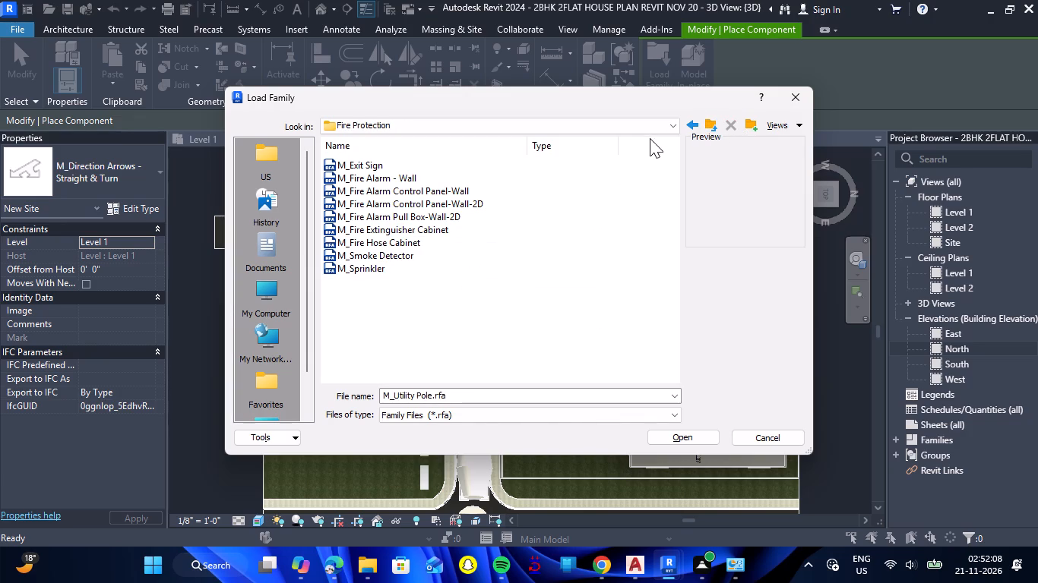
click(706, 126)
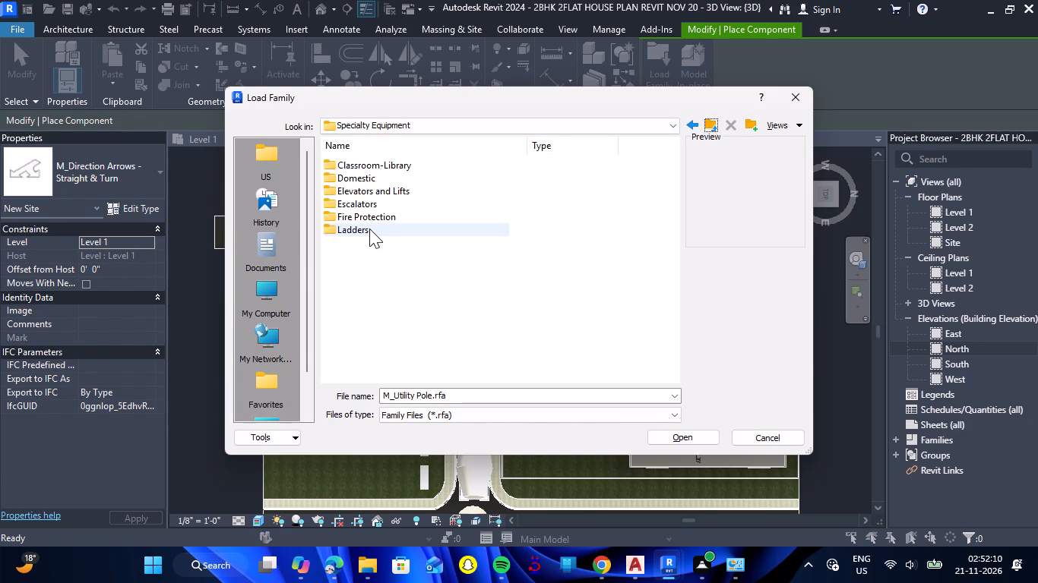
double_click(369, 228)
click(708, 119)
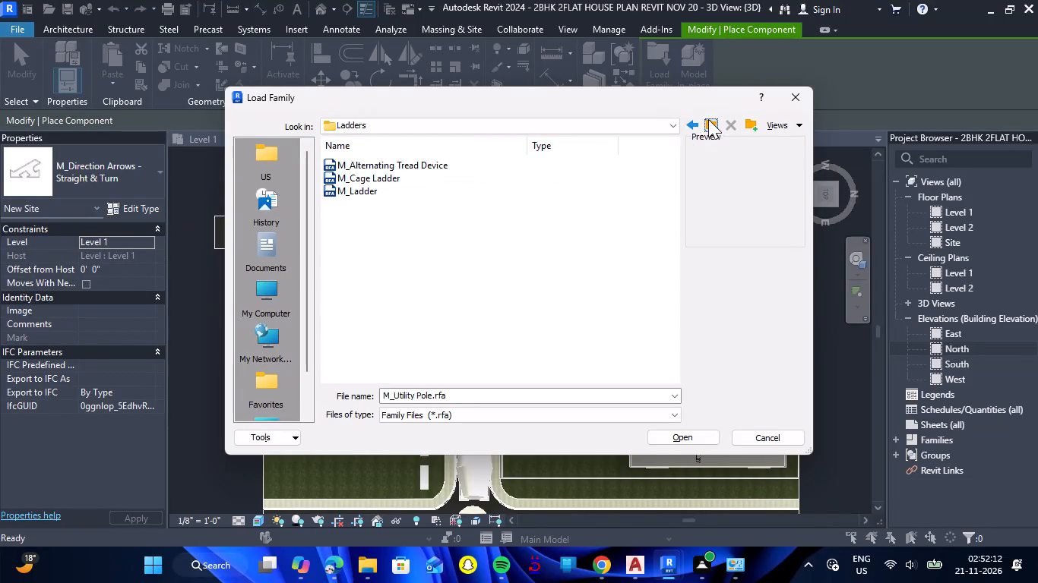
click(709, 120)
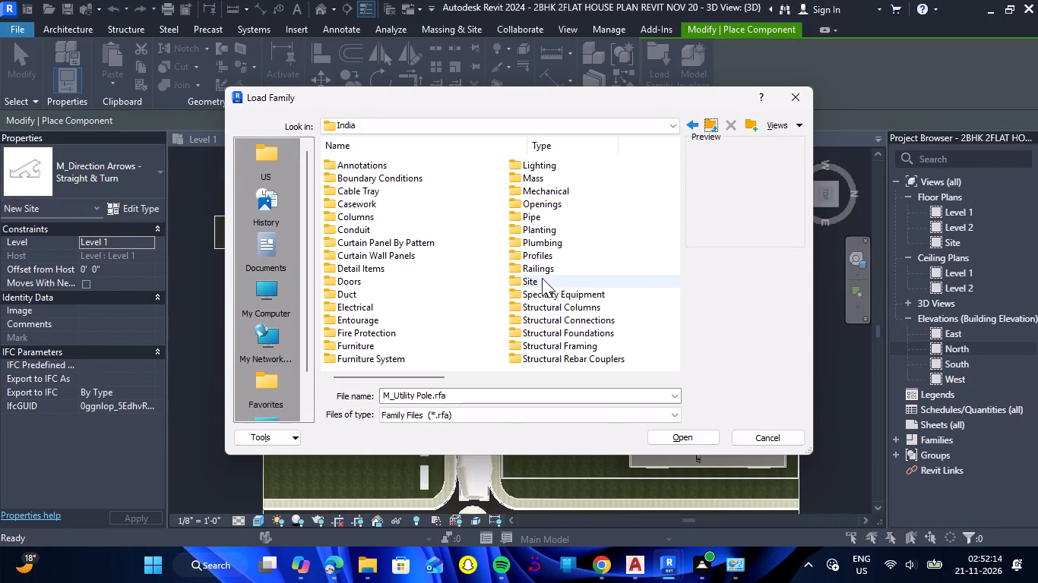
Preview families in the Sustainable Design folder and load the M_Wind Power Generator family.
scroll(542, 278, down, 2)
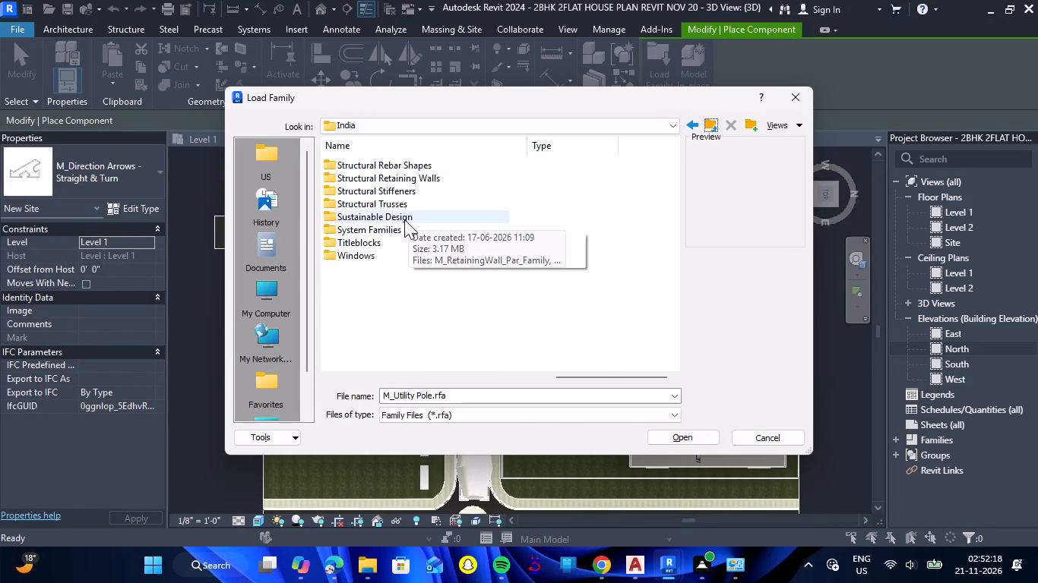
double_click(406, 218)
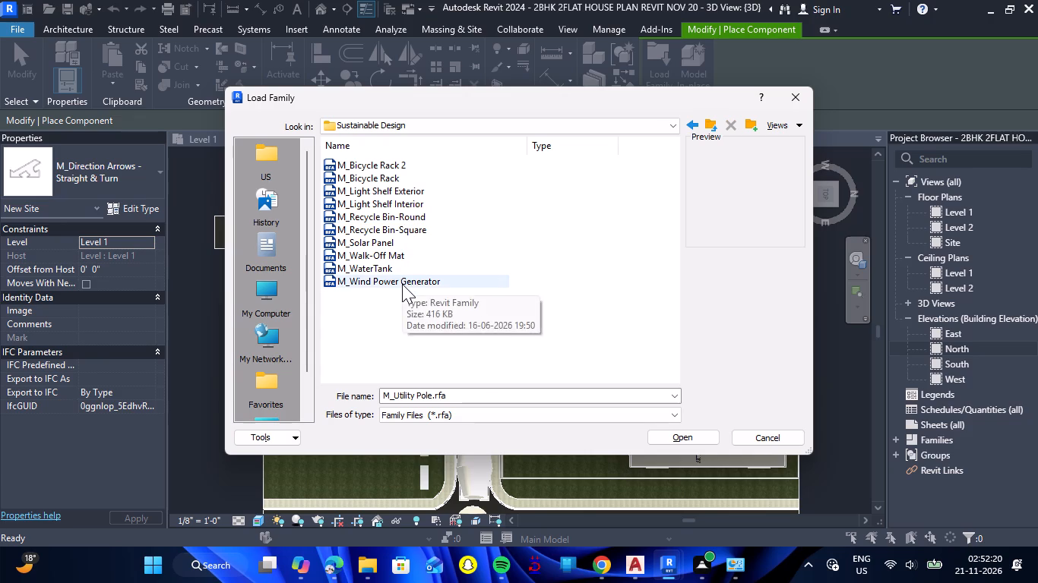
click(402, 284)
click(388, 273)
click(397, 260)
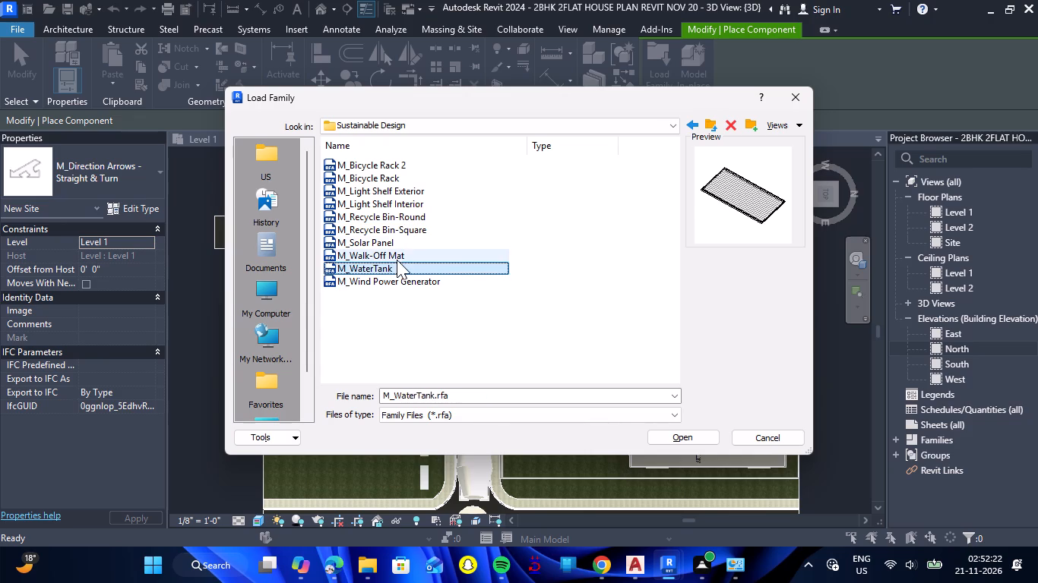
click(391, 247)
double_click(410, 280)
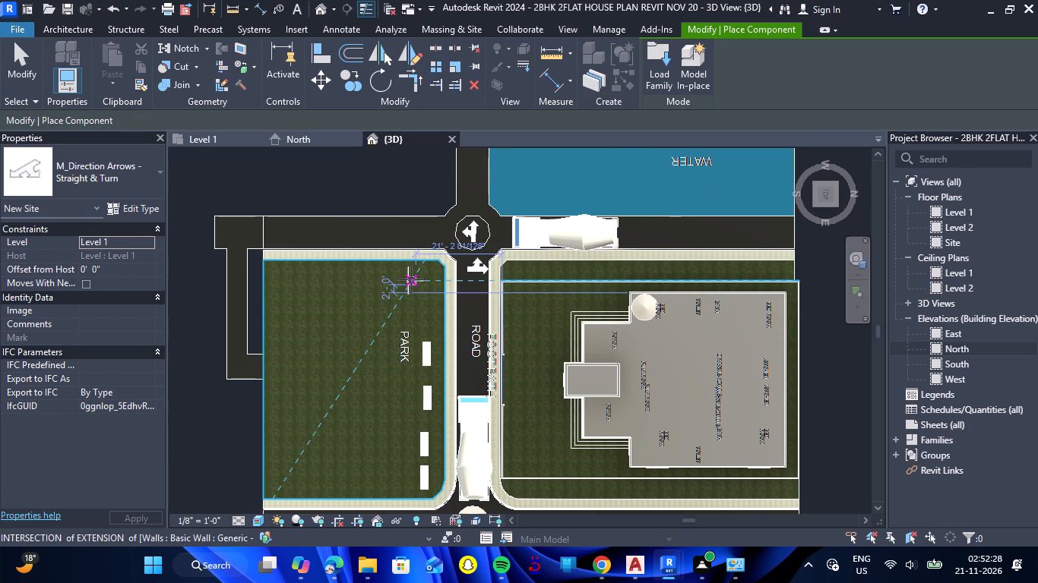
Place two 9 Meters High wind power generators along the east edge of the grassland, near its northeast corner beyond the crane.
scroll(411, 279, down, 11)
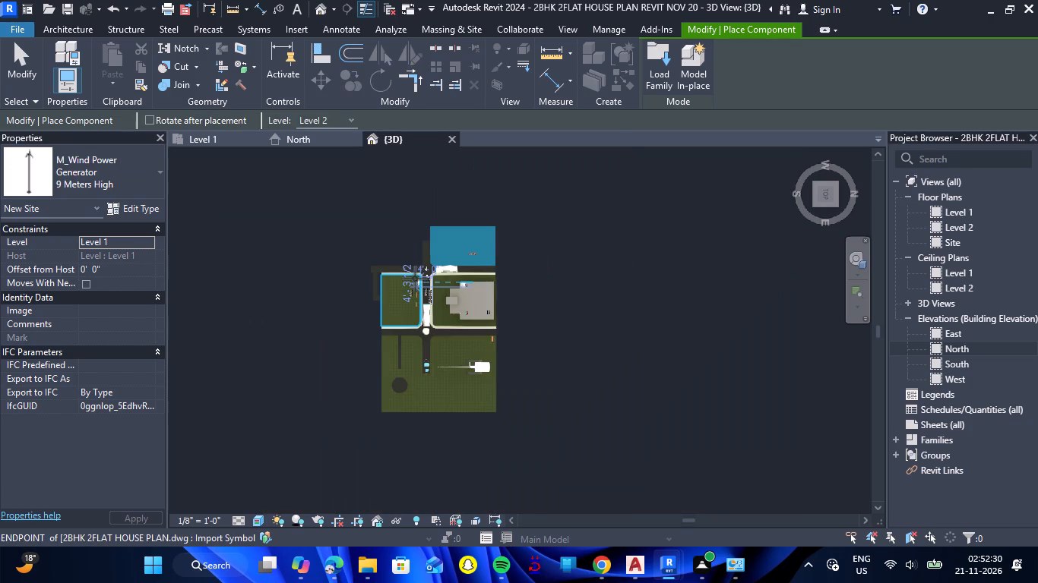
scroll(488, 413, up, 5)
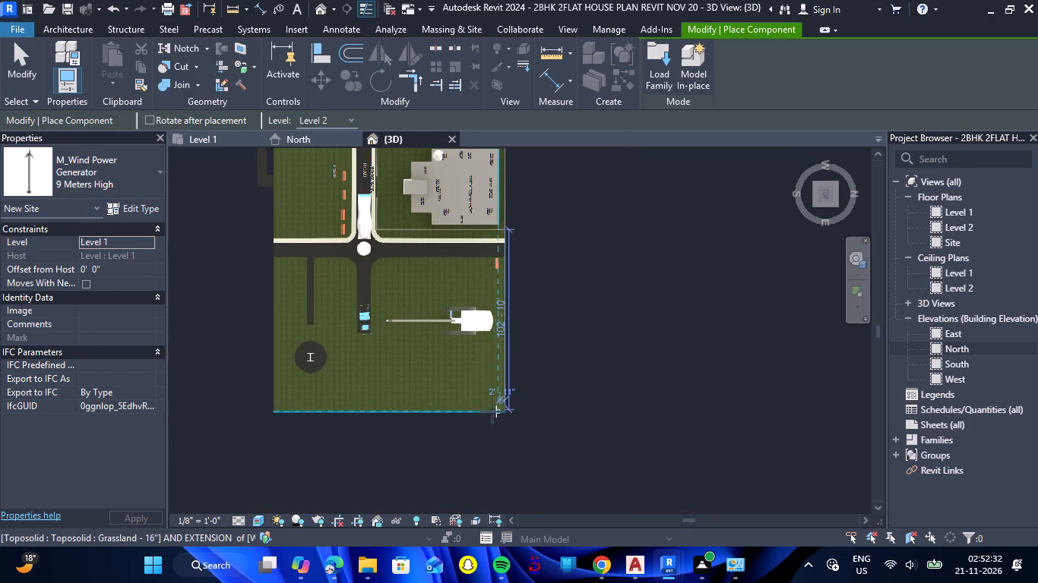
scroll(488, 399, up, 7)
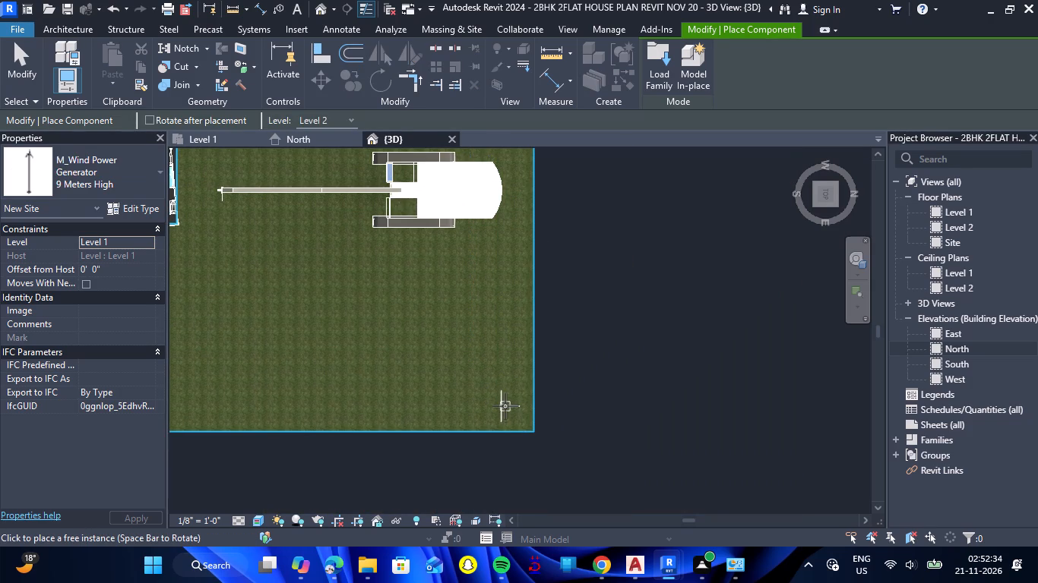
click(505, 406)
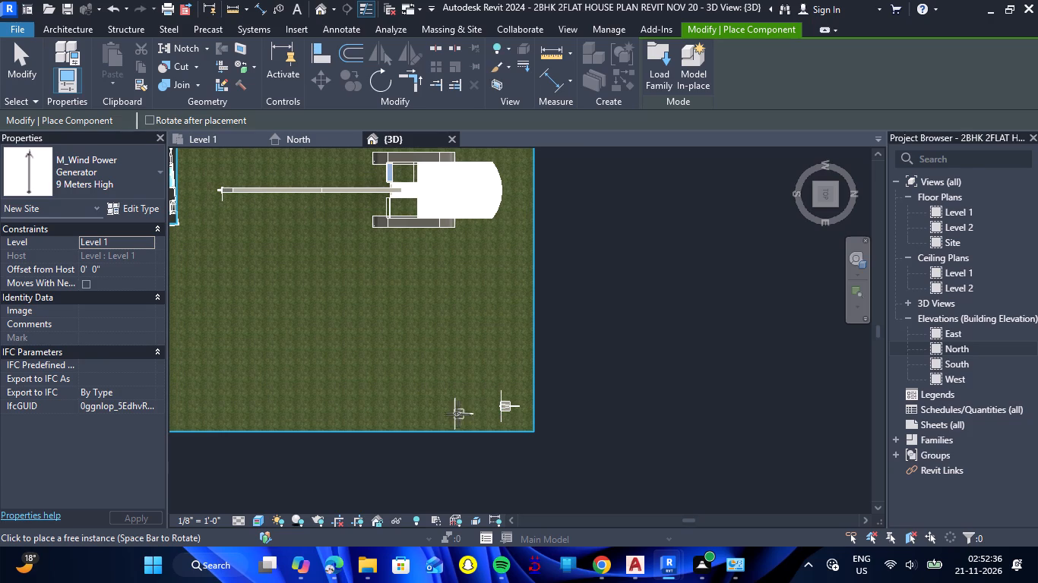
click(403, 406)
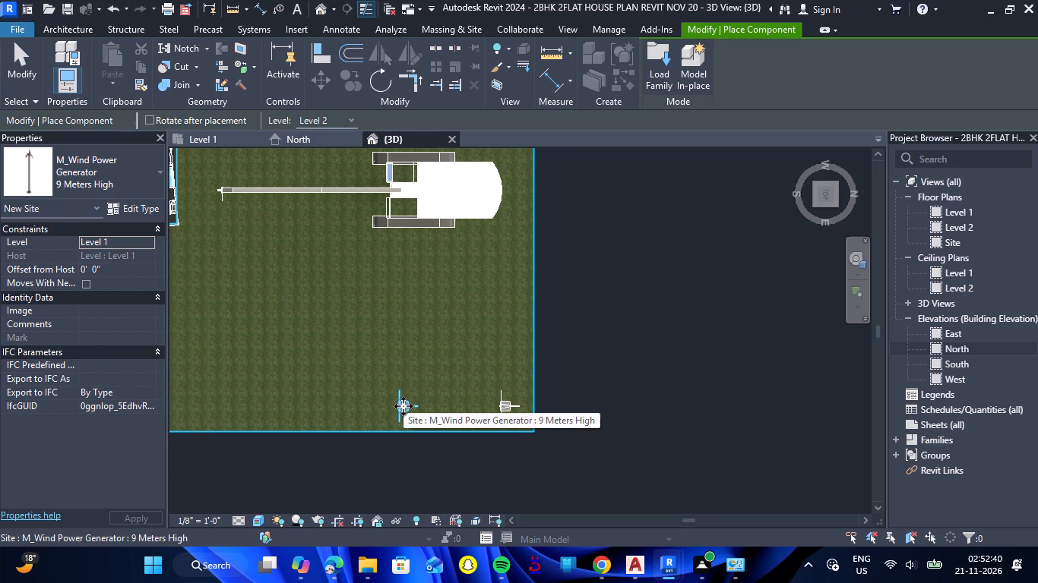
key(Escape)
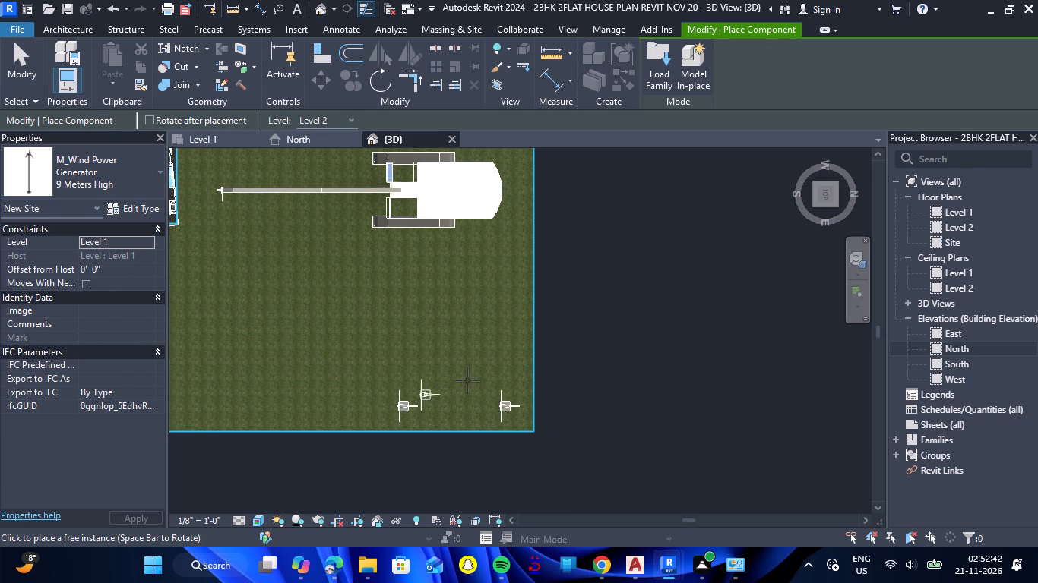
key(Escape)
Start loading another component family and browse to the Internal folder under India, Lighting, Architectural.
scroll(449, 352, down, 7)
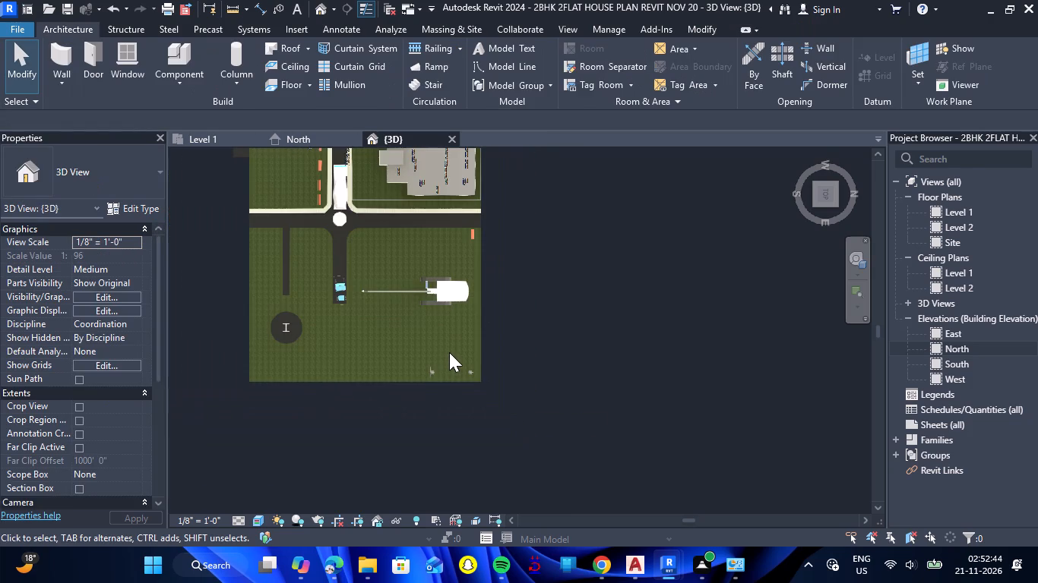
scroll(331, 190, up, 8)
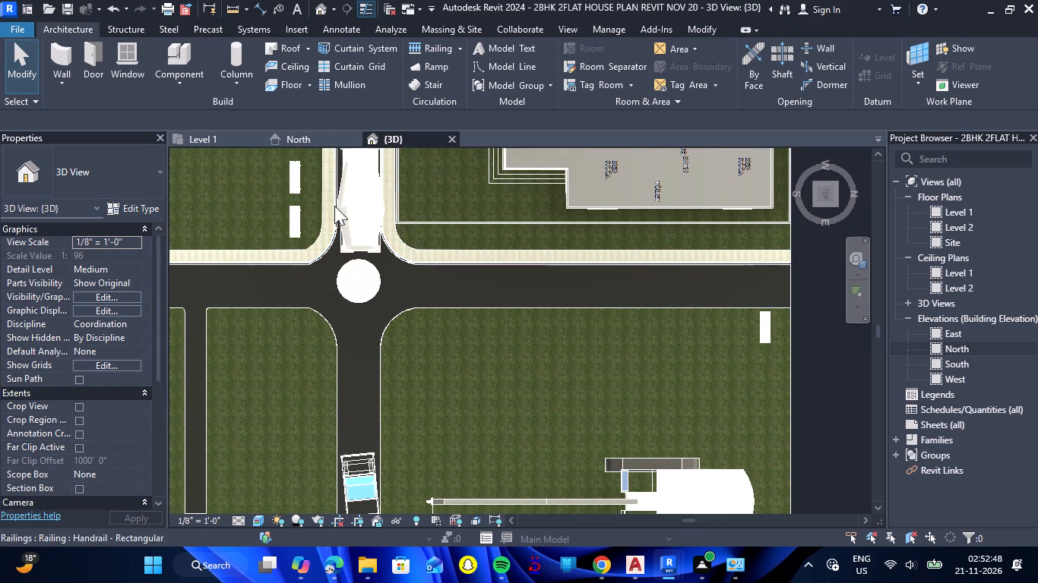
click(181, 57)
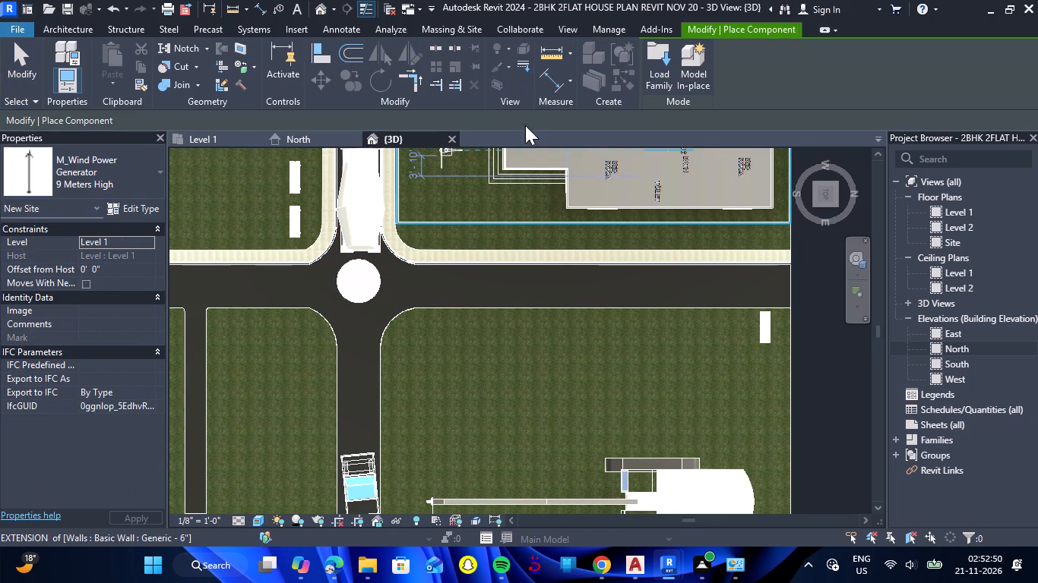
click(662, 81)
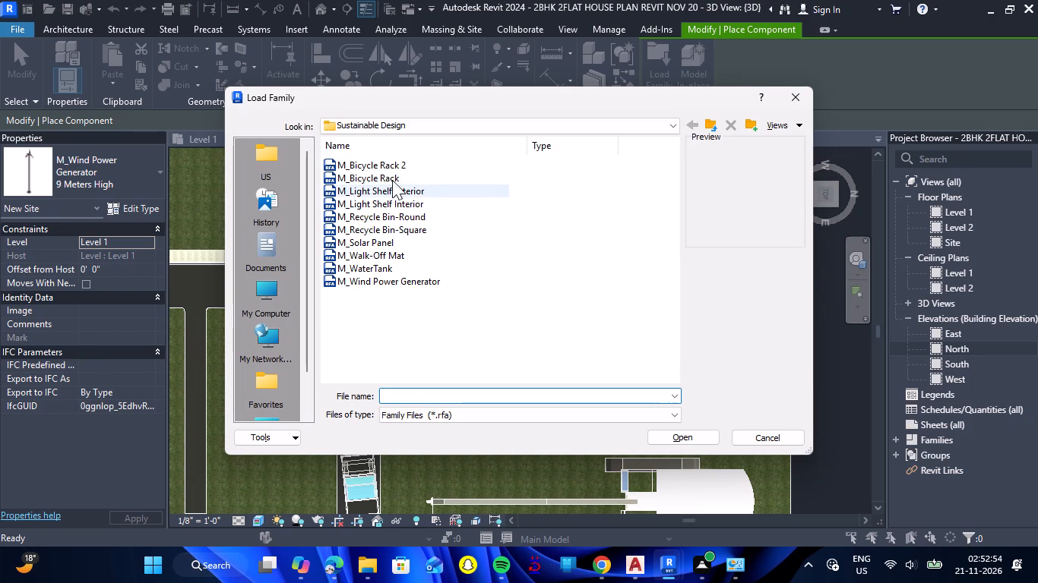
click(708, 130)
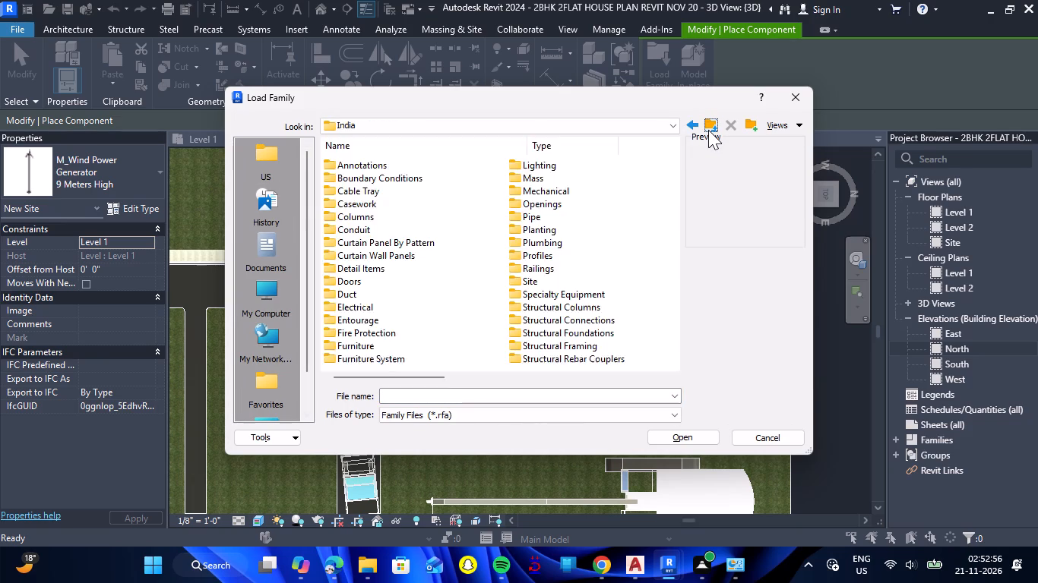
click(708, 130)
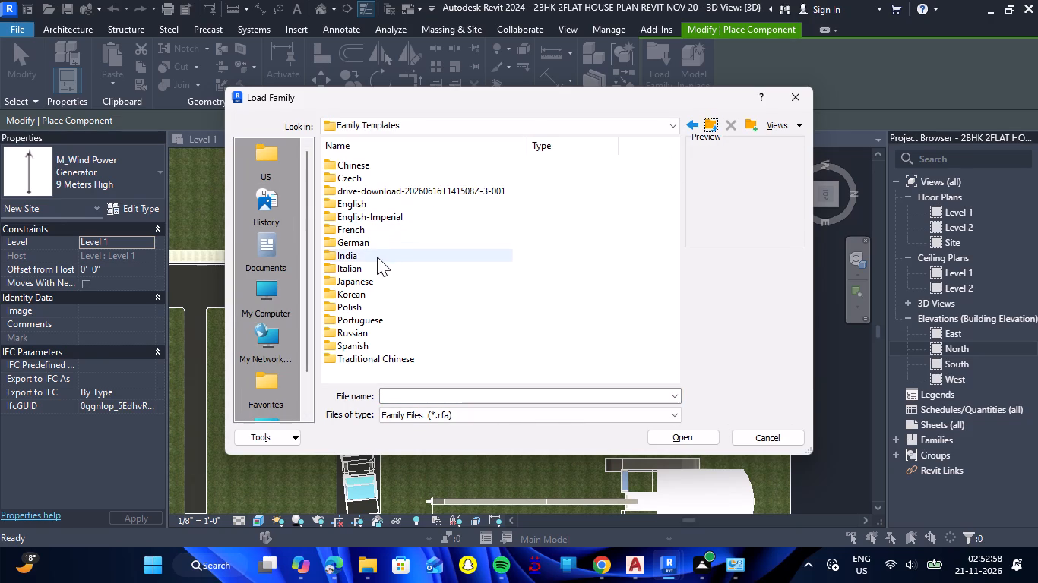
double_click(377, 257)
scroll(385, 263, down, 1)
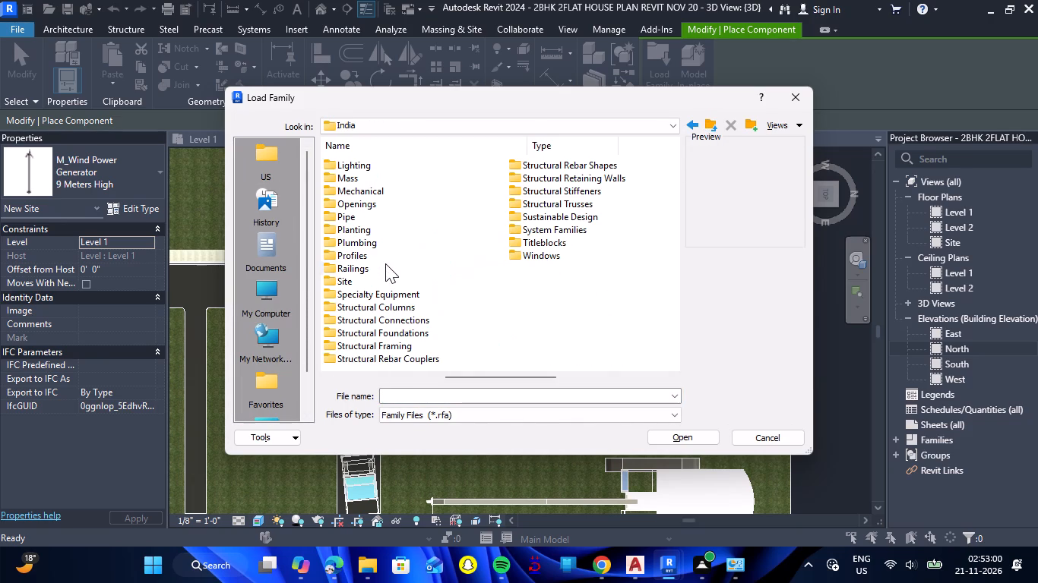
click(375, 172)
double_click(383, 168)
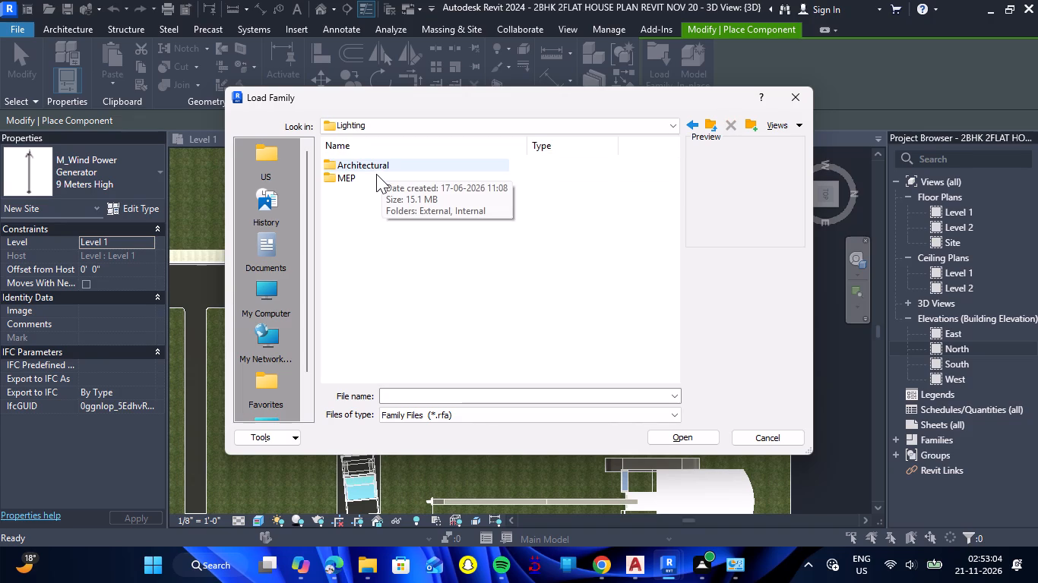
double_click(381, 171)
double_click(378, 173)
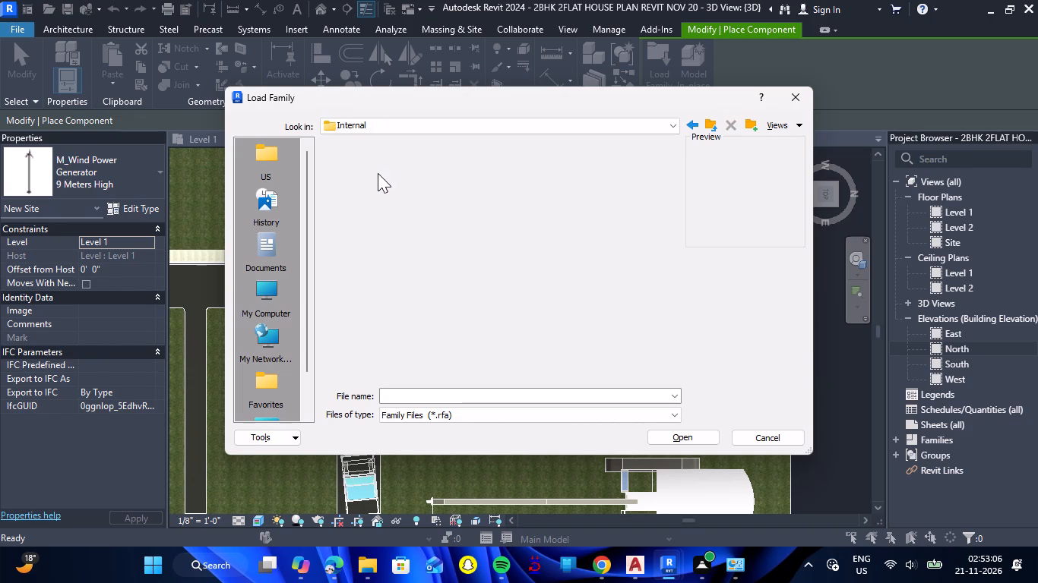
Preview the internal lighting families in sequence, from the flat round ceiling light to the hemispheric floor lamp.
click(387, 168)
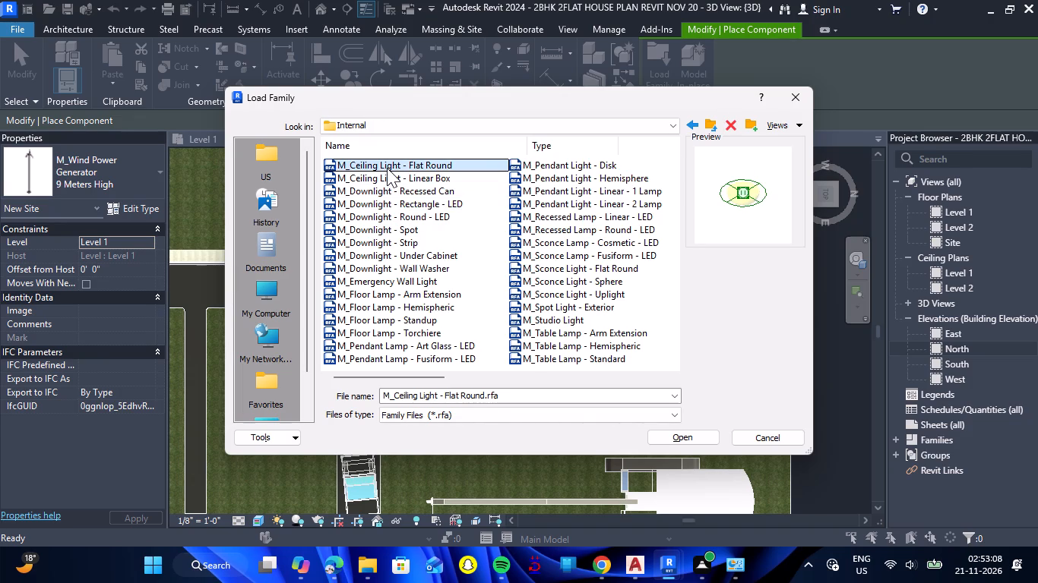
key(Down)
key(Down)
key(Down)
key(Down)
key(Down)
key(Down)
key(Down)
key(Down)
key(Down)
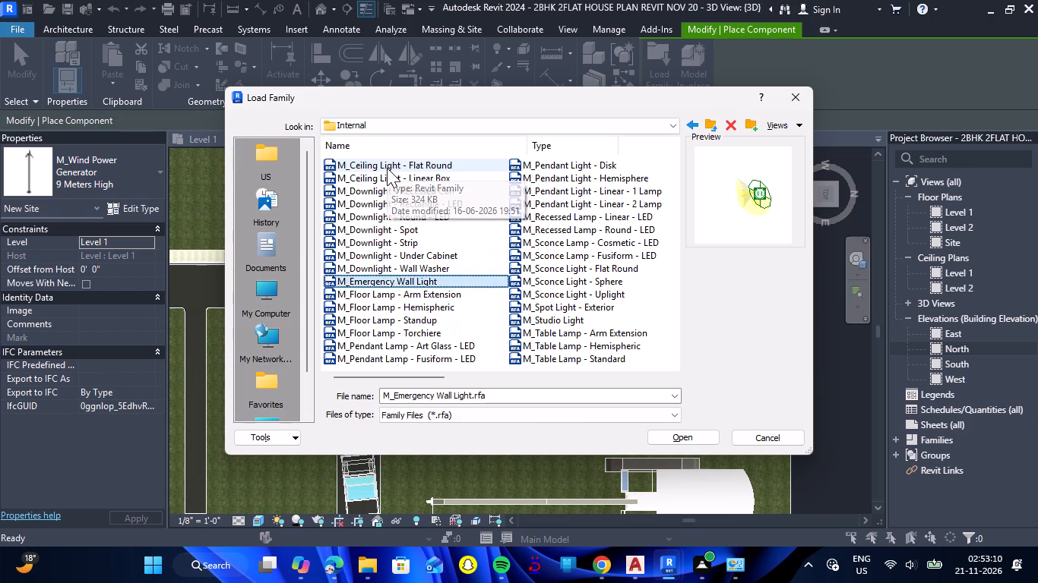
key(Down)
key(Down)
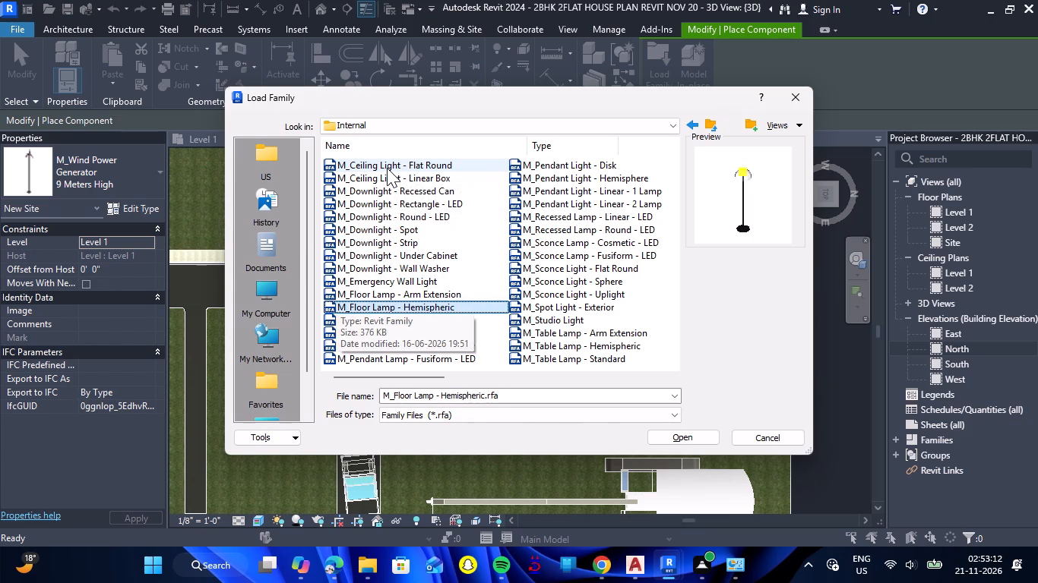
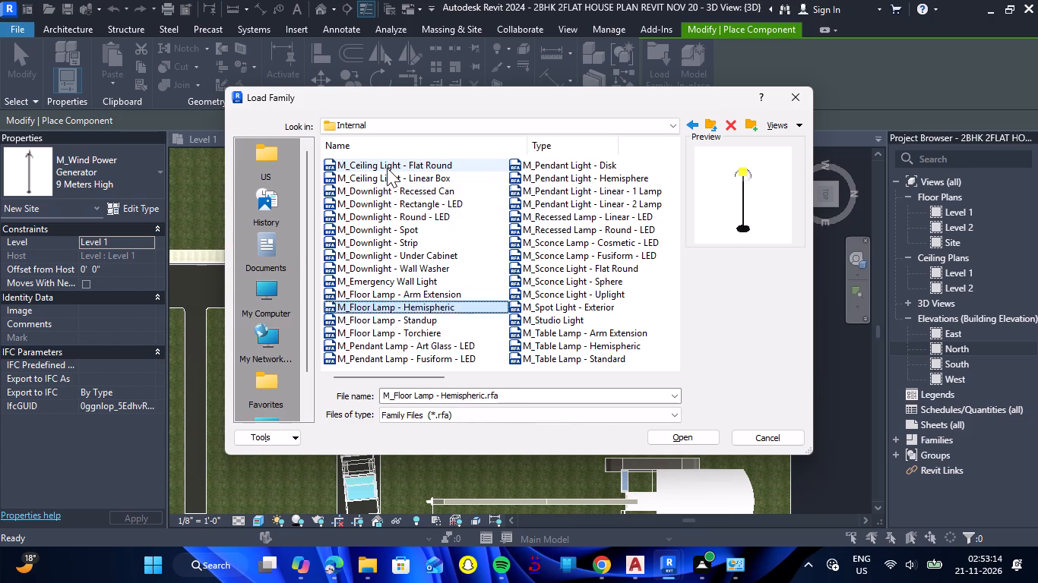
Compare the neighbouring floor lamp previews and load the M_Floor Lamp - Hemispheric family.
key(Up)
key(Down)
key(Down)
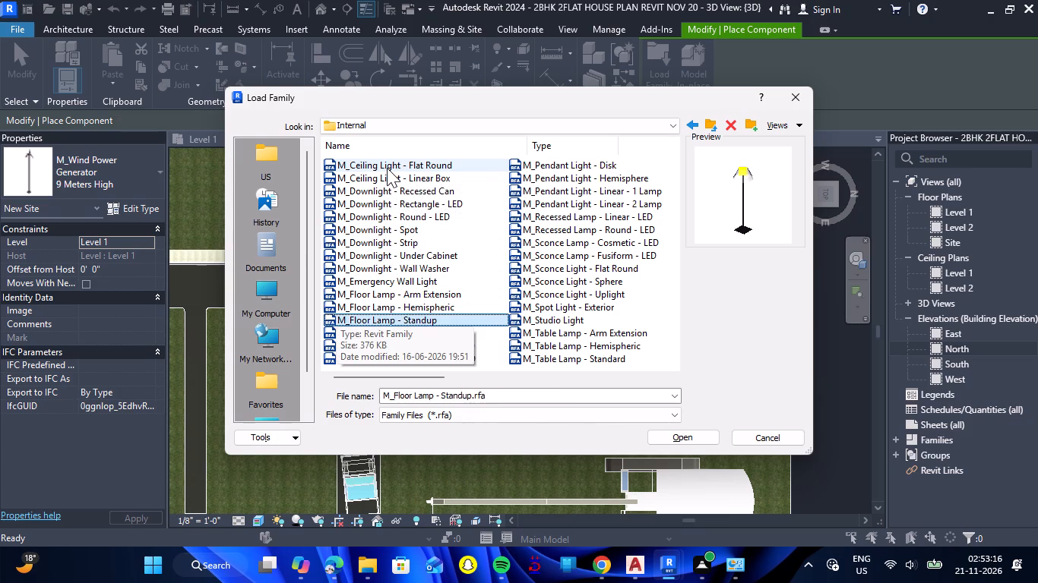
triple_click(441, 311)
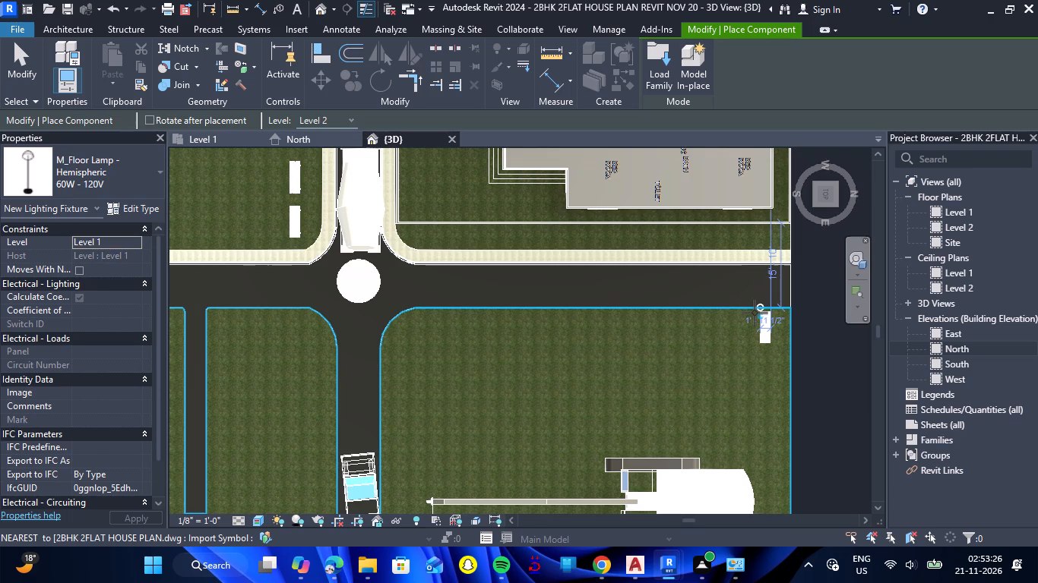
Place six 60W - 120V hemispheric floor lamps in a row along the grassland's west edge, from beside the white bench to the road junction.
scroll(755, 313, up, 7)
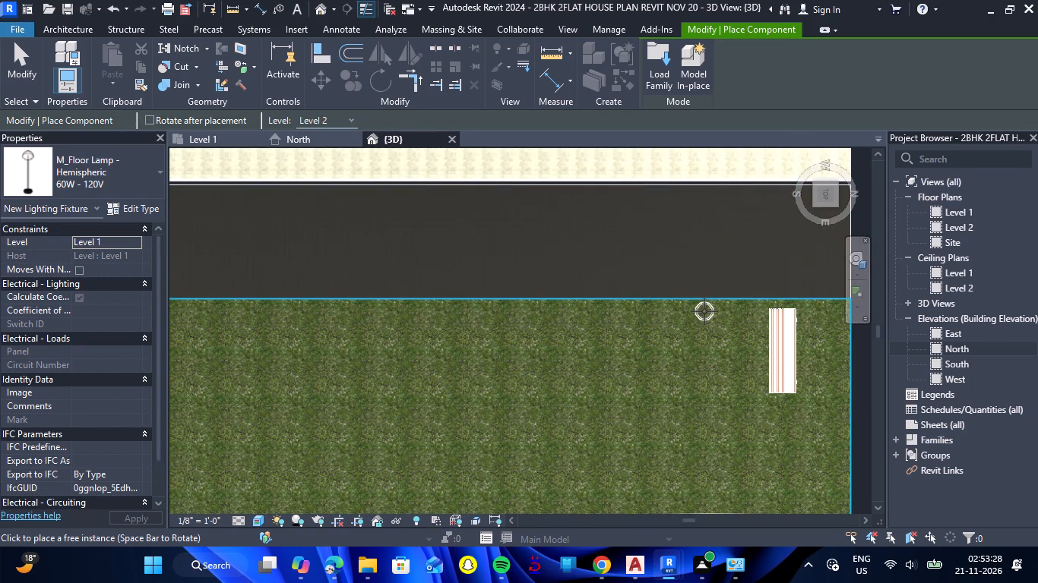
click(704, 310)
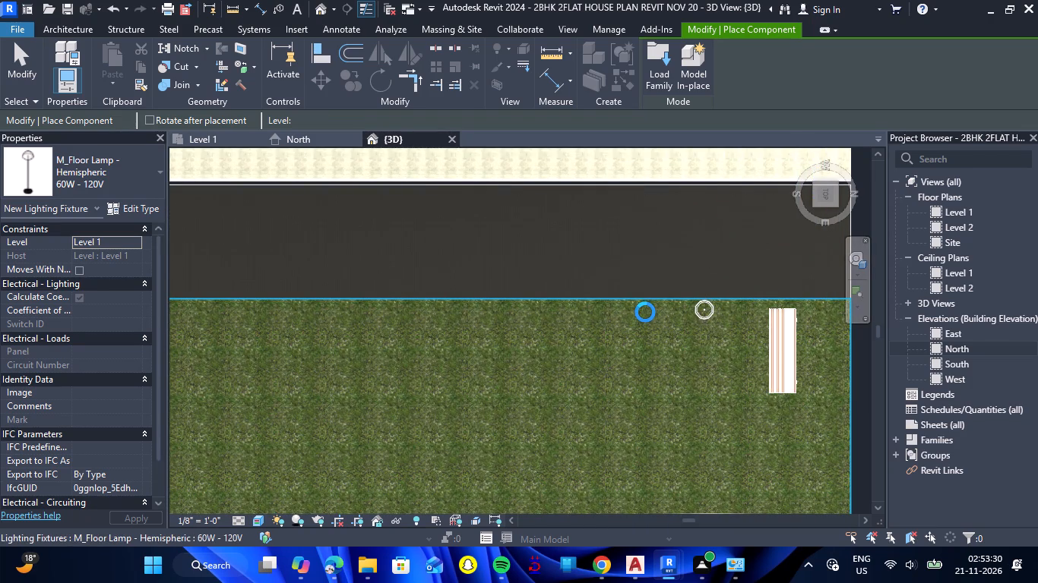
scroll(645, 312, down, 6)
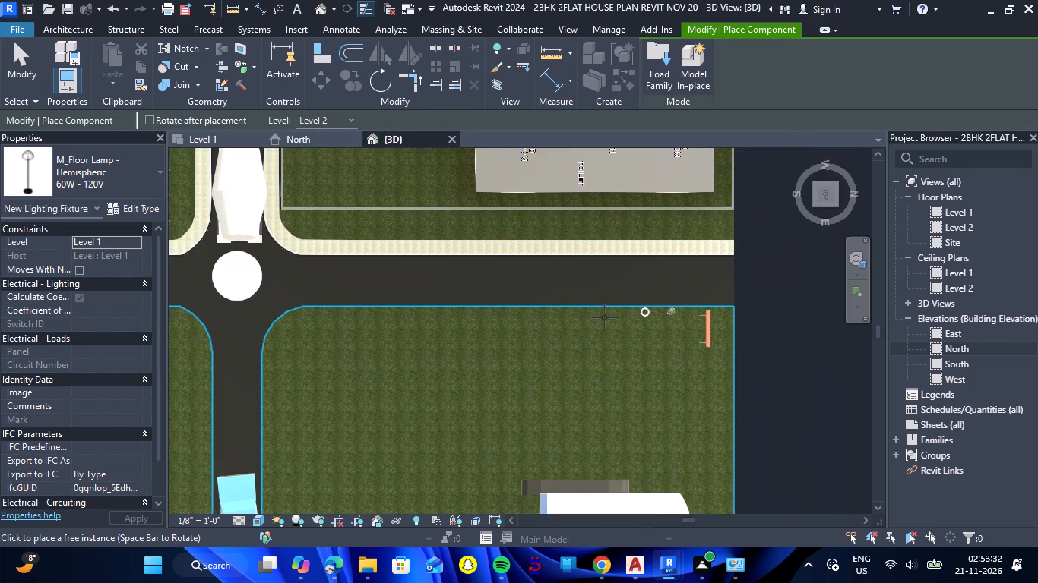
click(610, 314)
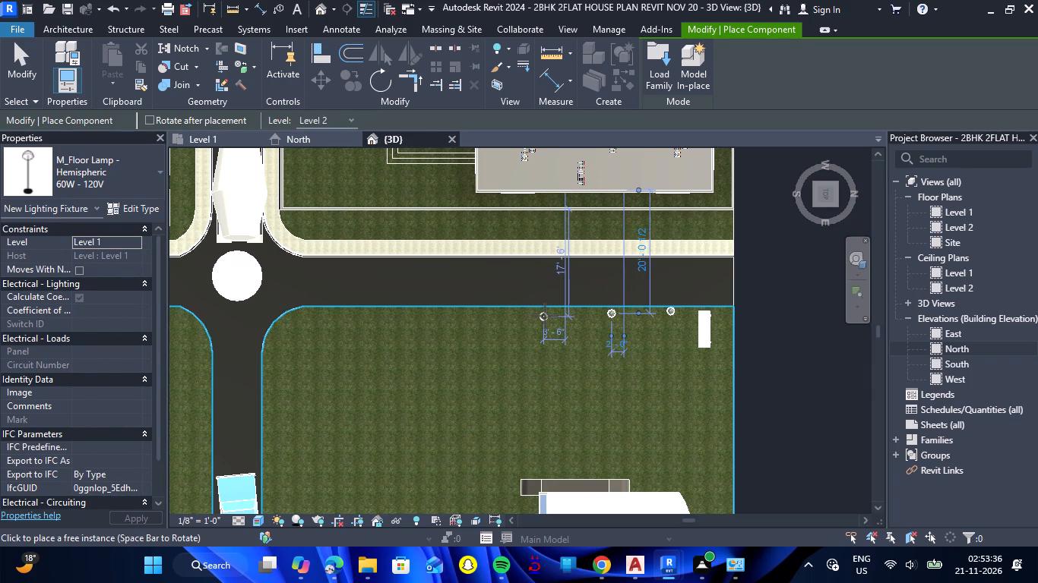
click(545, 316)
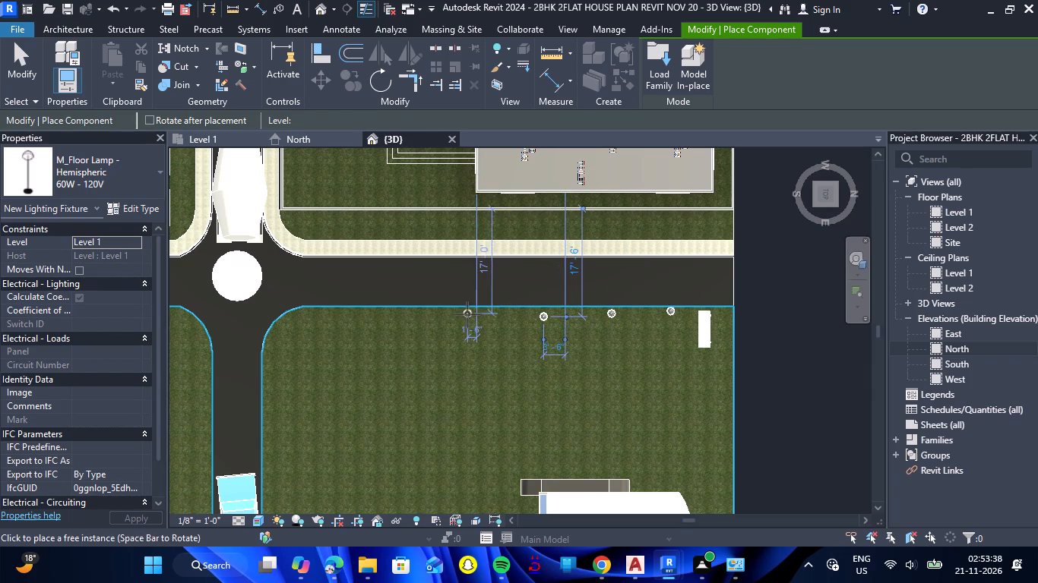
click(464, 319)
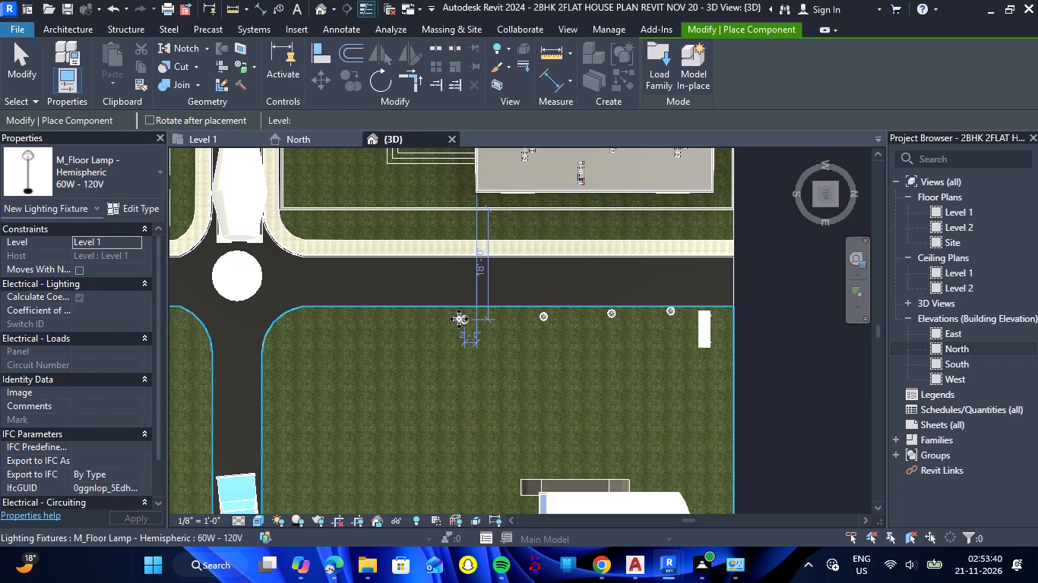
click(379, 321)
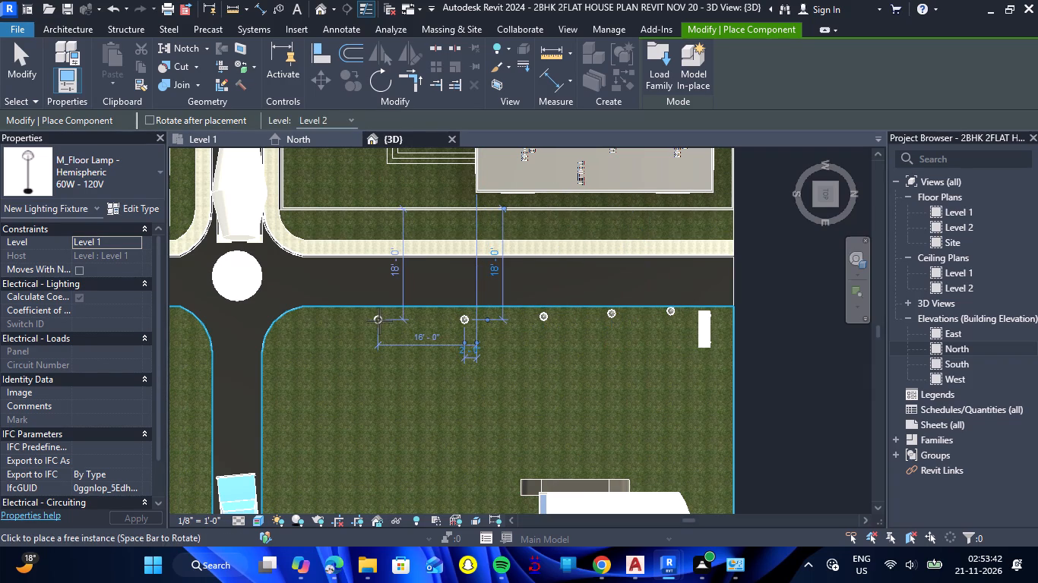
click(299, 323)
scroll(323, 354, down, 2)
key(Escape)
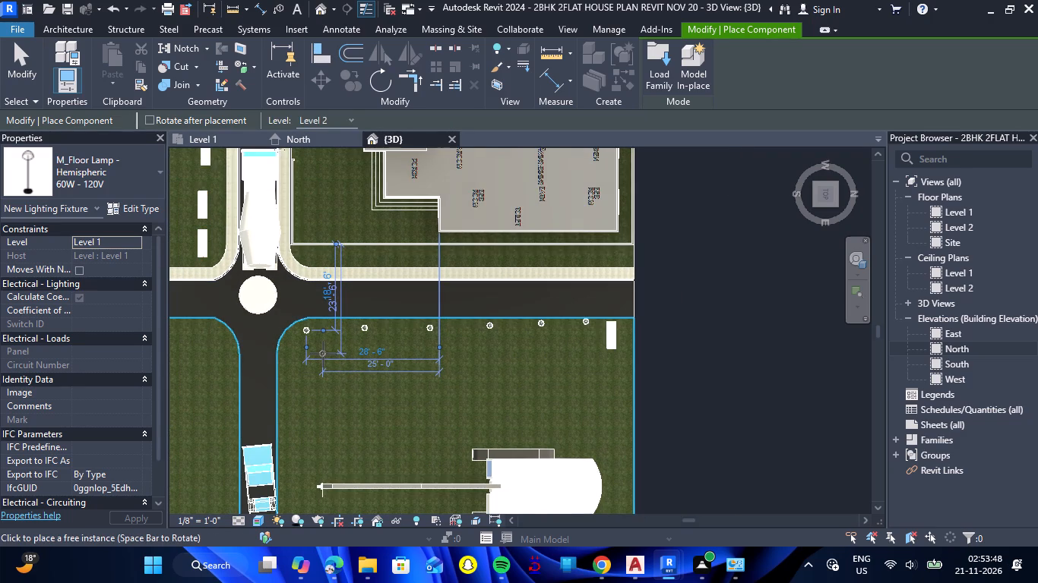
key(Escape)
Start loading another component family and preview the internal lighting families from M_Pendant Light - Disk through M_Wall Lamp - Bracket.
click(180, 49)
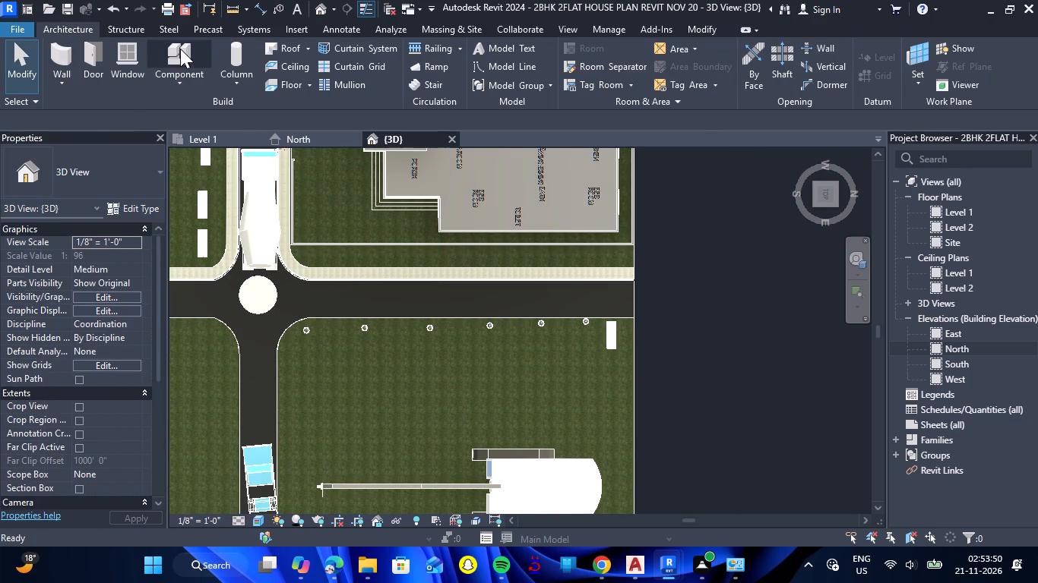
click(647, 75)
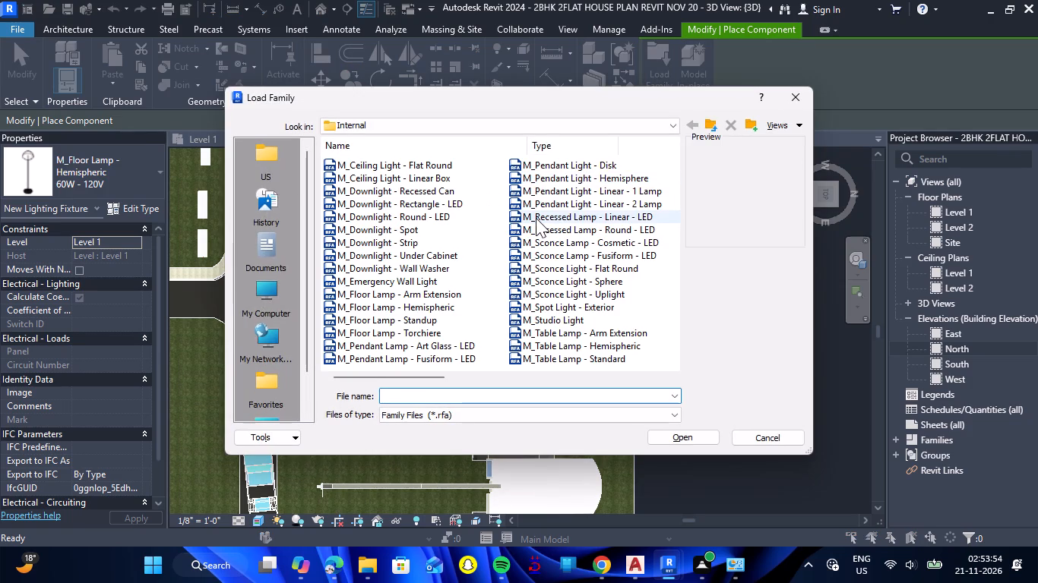
click(570, 162)
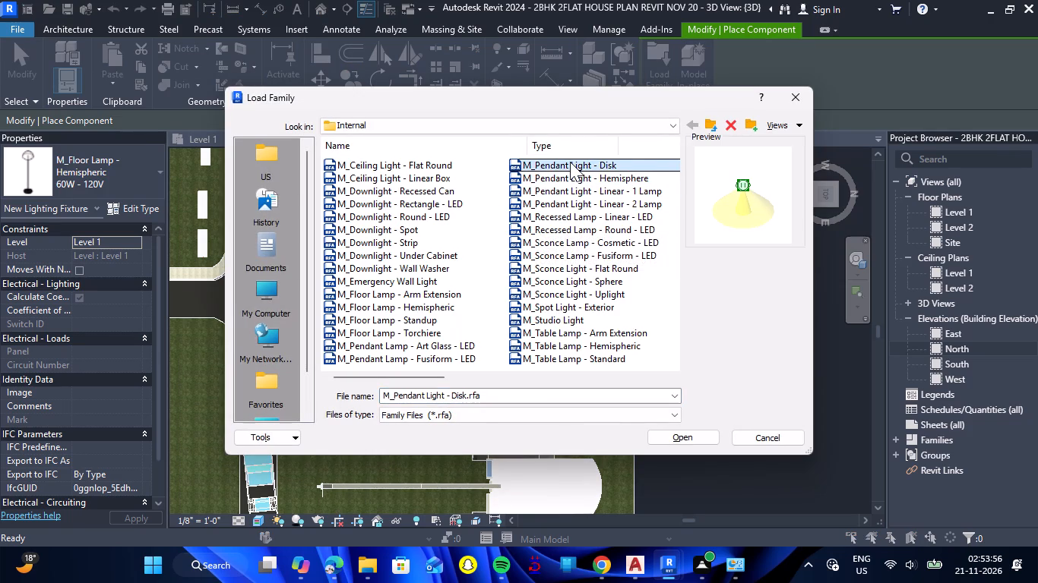
key(Down)
key(Down)
key(Down)
key(Down)
key(Down)
key(Down)
key(Down)
key(Down)
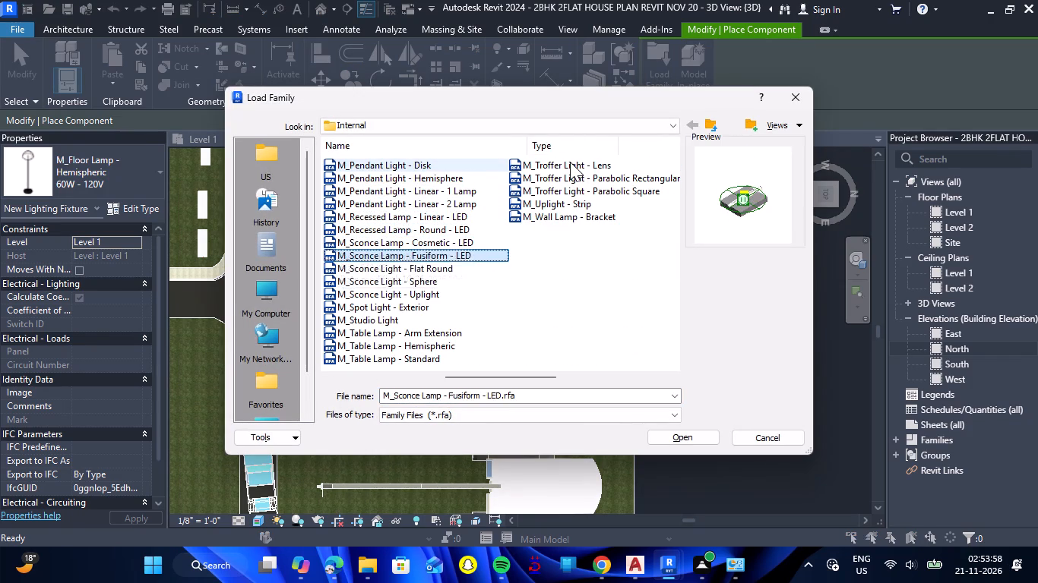
key(Down)
key(Down)
key(Down)
key(Down)
key(Down)
key(Down)
key(Down)
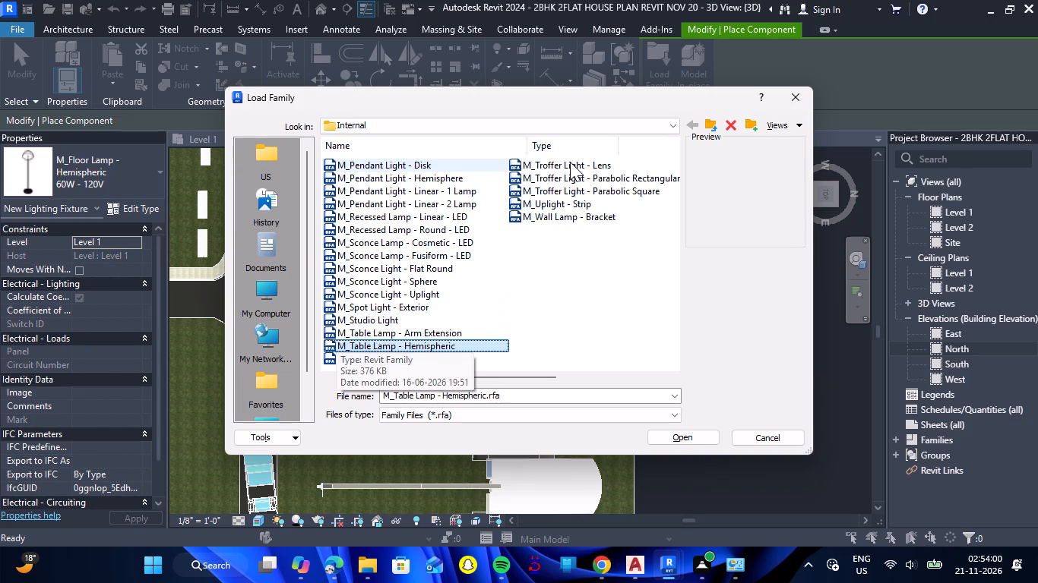
key(Down)
key(Down)
key(Down)
key(Down)
key(Down)
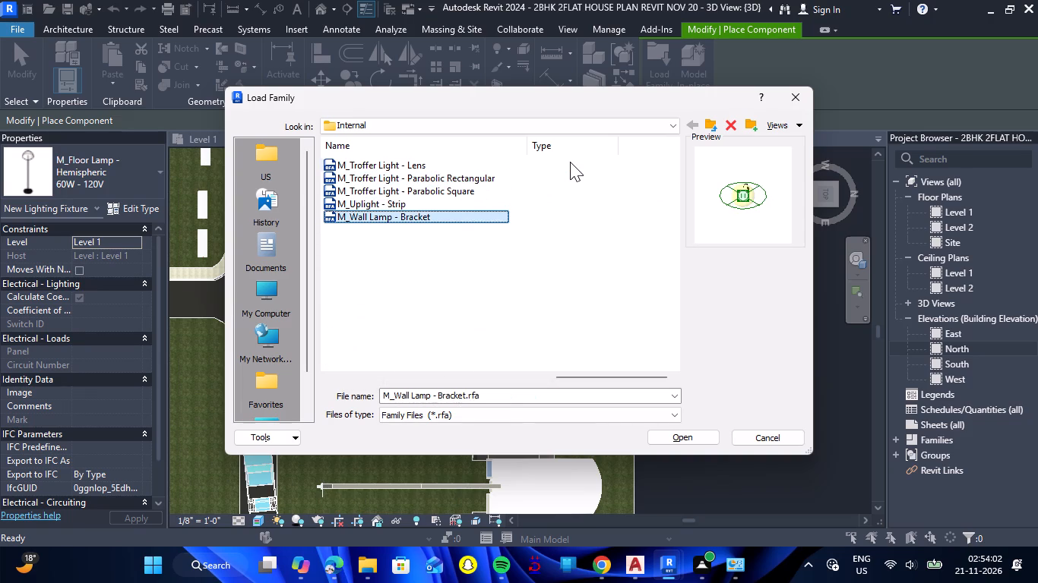
key(Down)
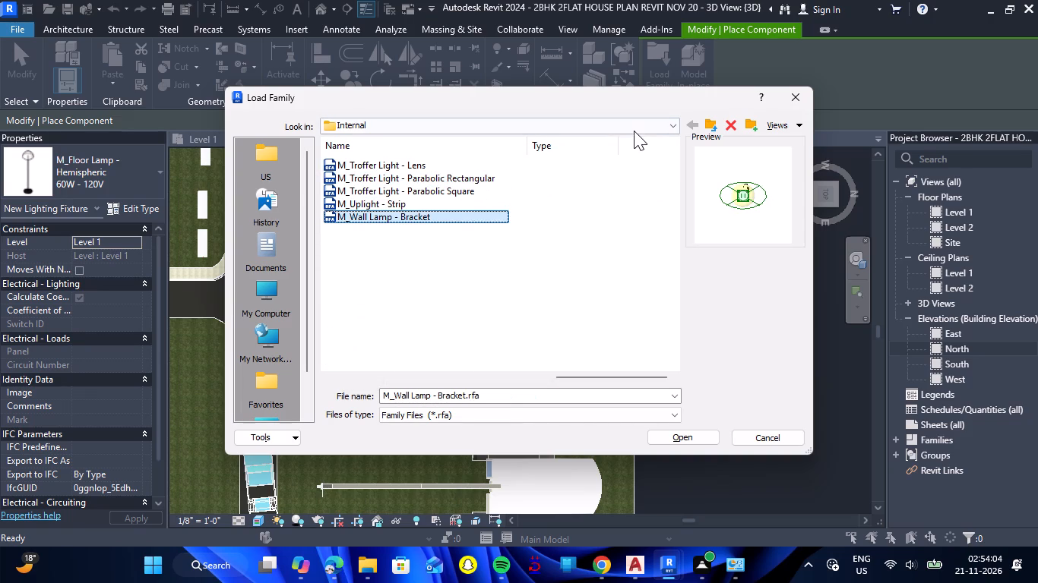
click(634, 131)
key(Escape)
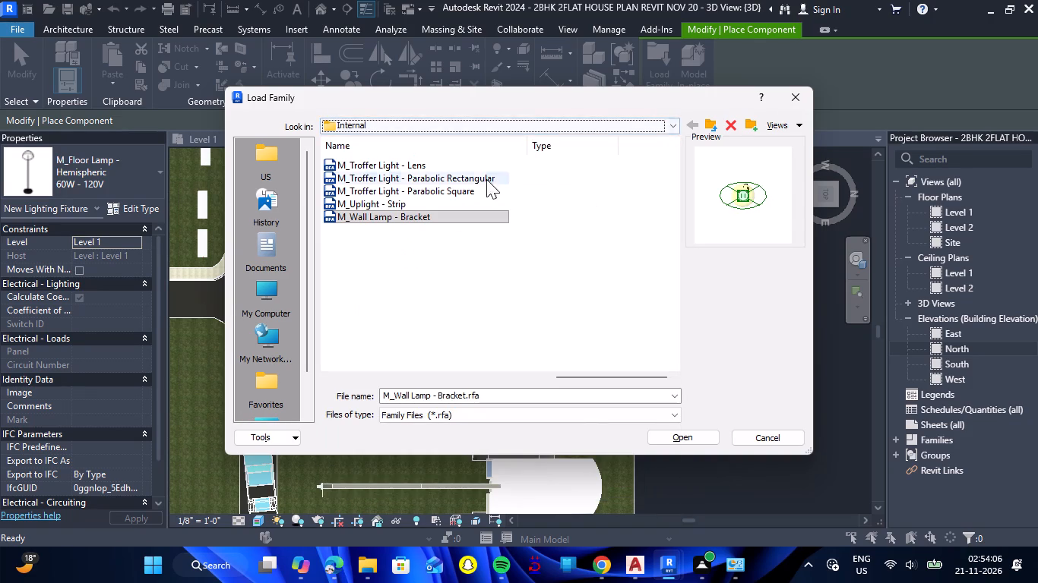
Browse to the External lighting folder, preview its families and load M_Street Light - Standard.
click(709, 124)
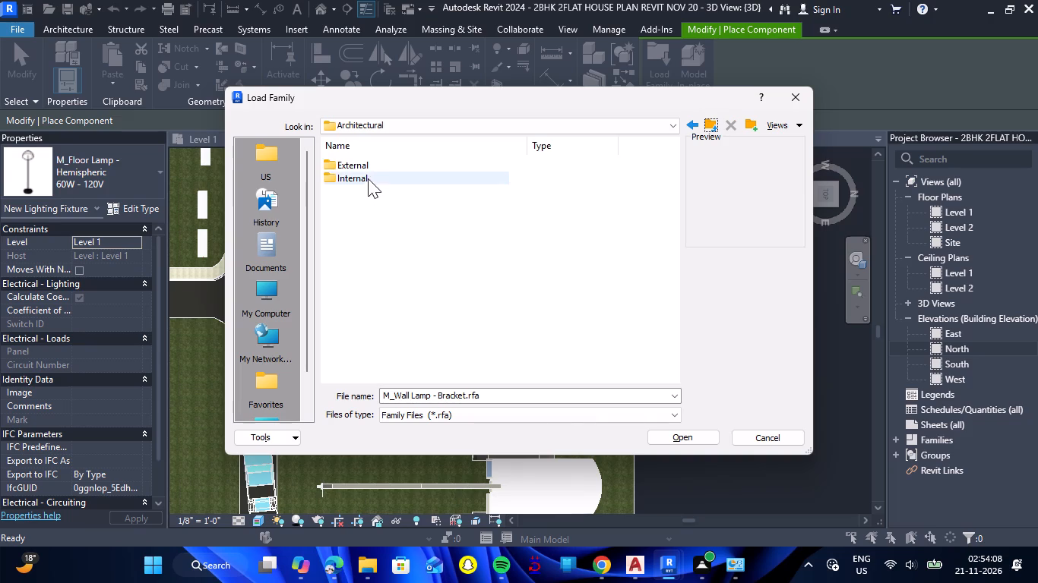
double_click(366, 170)
click(366, 170)
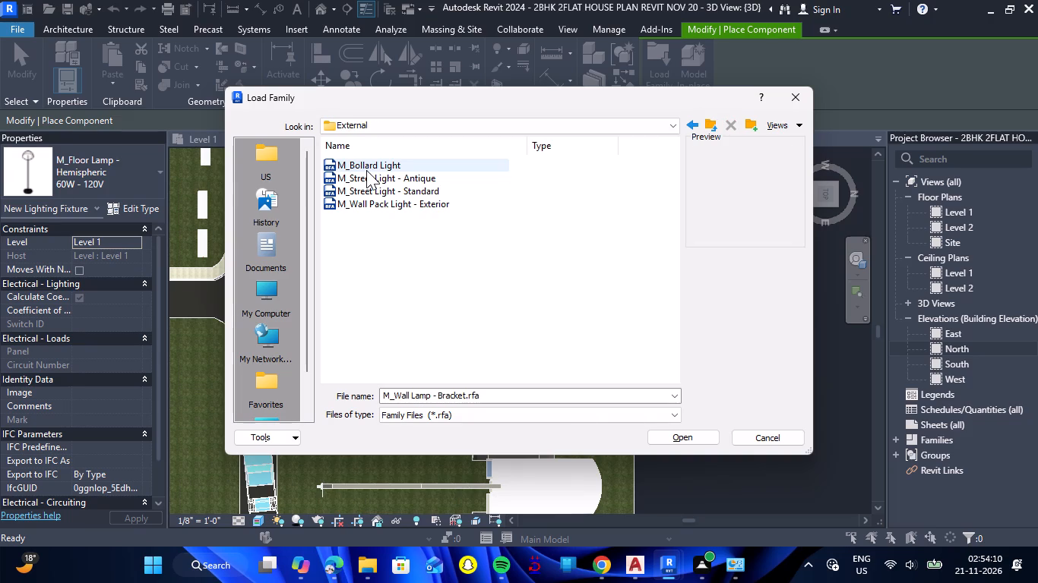
key(Down)
key(Down)
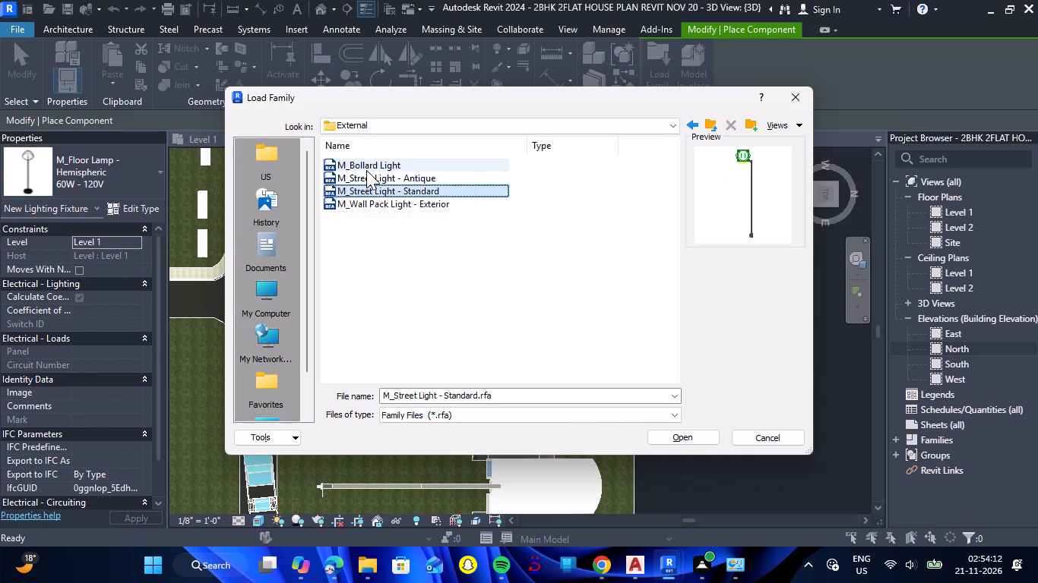
key(Down)
key(Up)
key(Up)
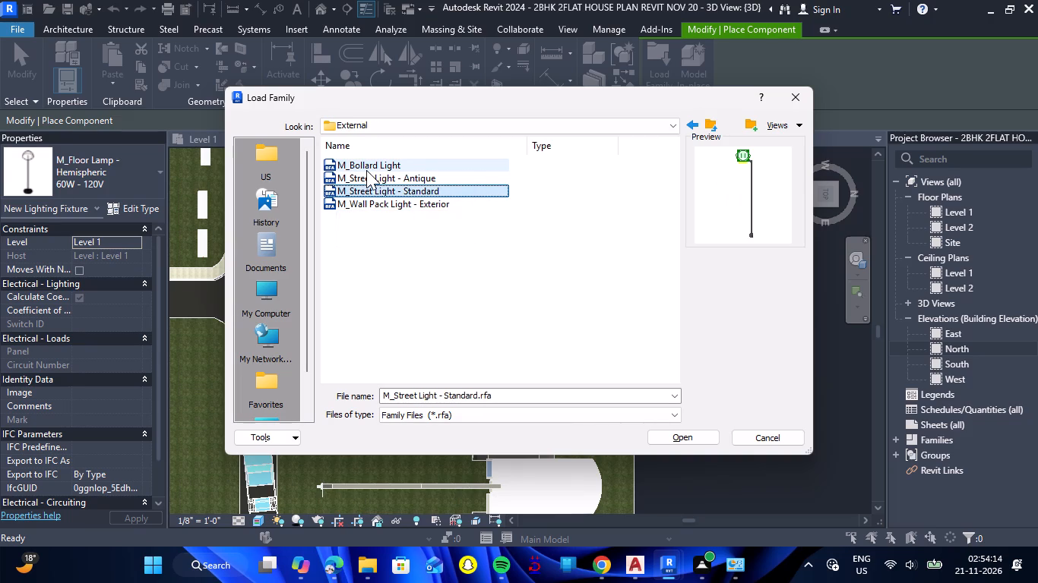
key(Down)
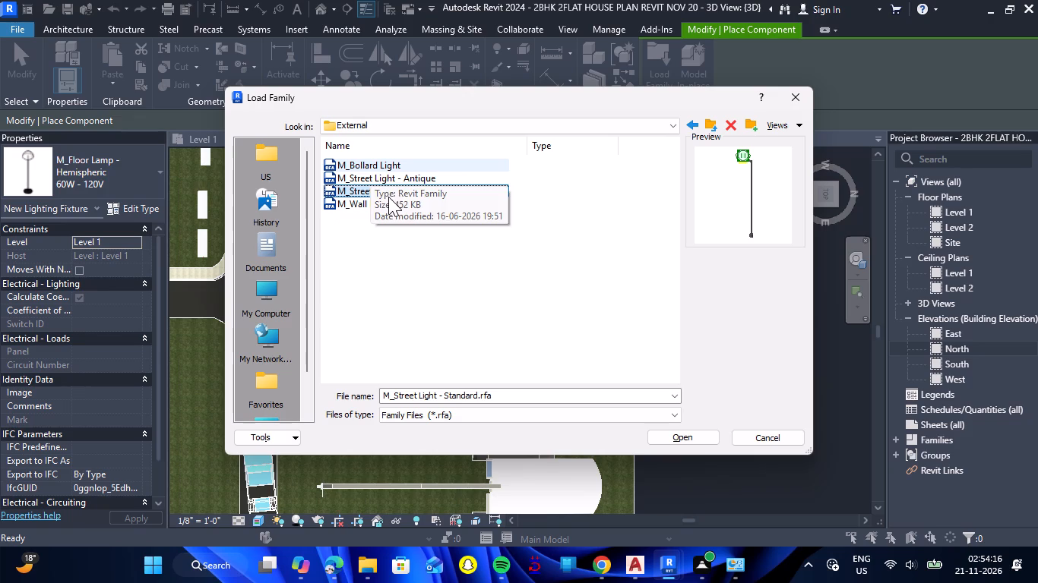
double_click(391, 194)
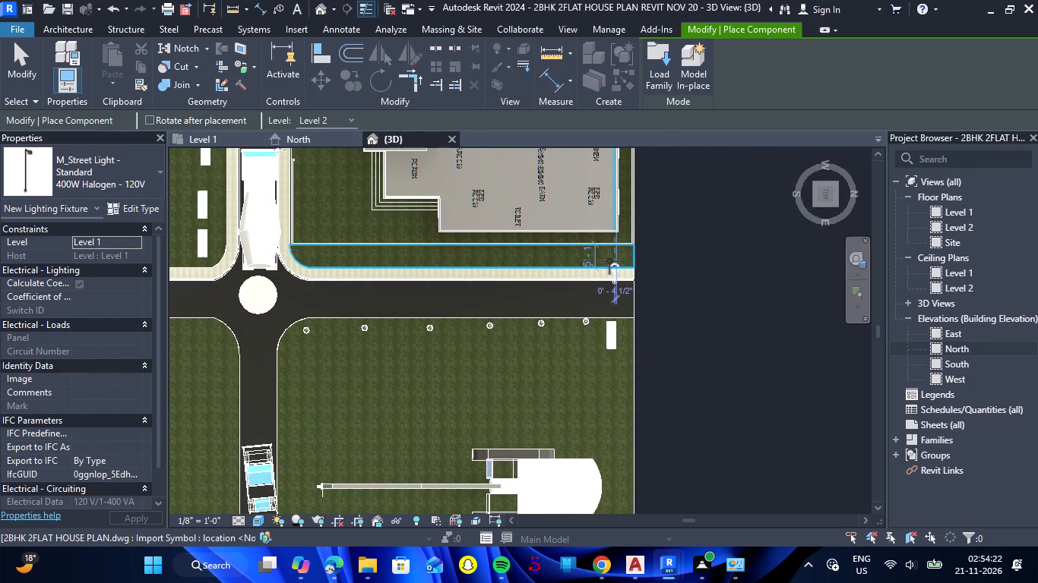
Place four 400W Halogen - 120V street lights along the grass strip between the house boundary and the footpath, about 3' from the boundary.
scroll(609, 261, up, 6)
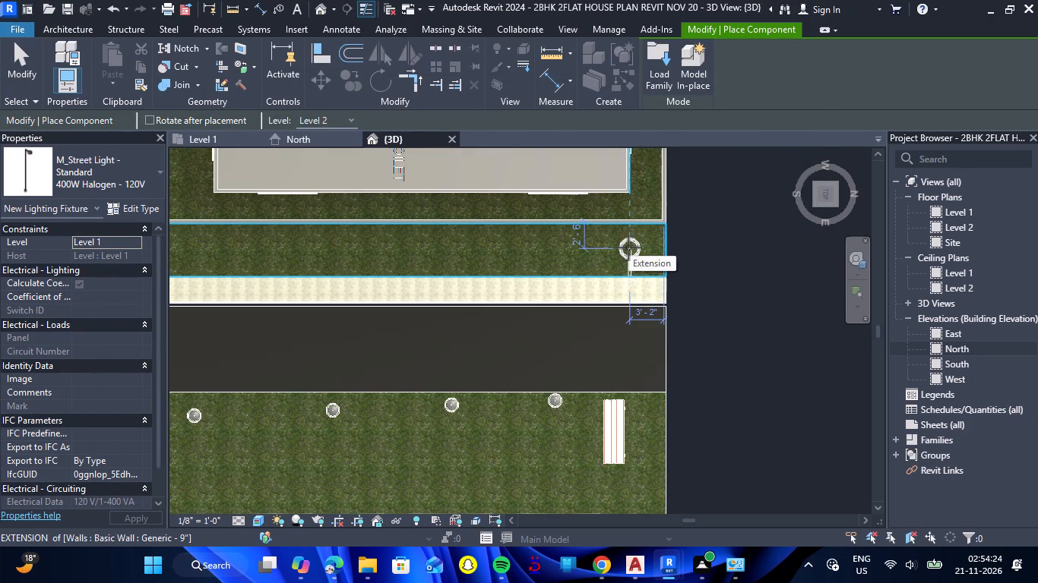
click(628, 247)
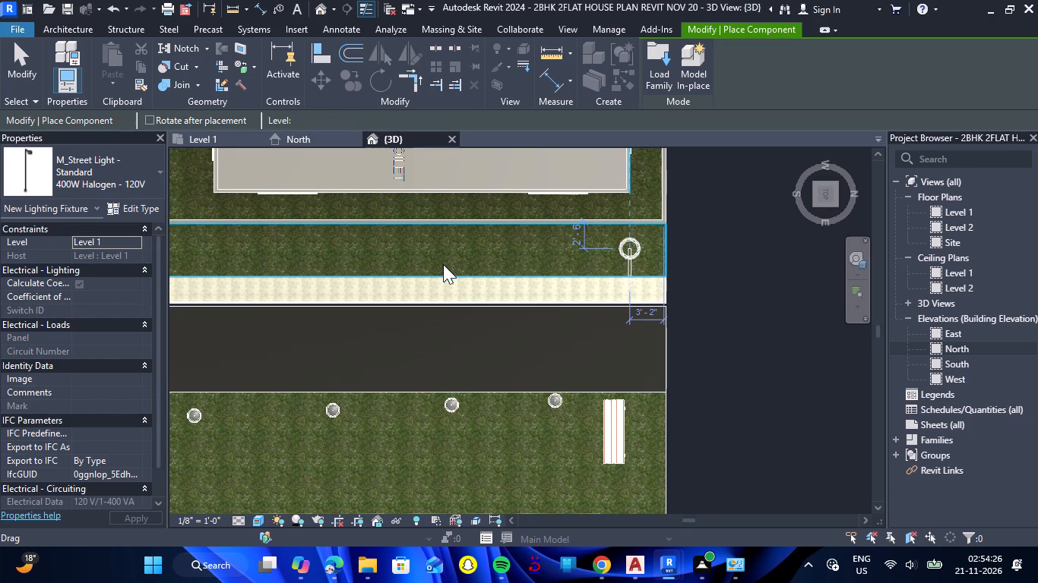
scroll(443, 264, down, 2)
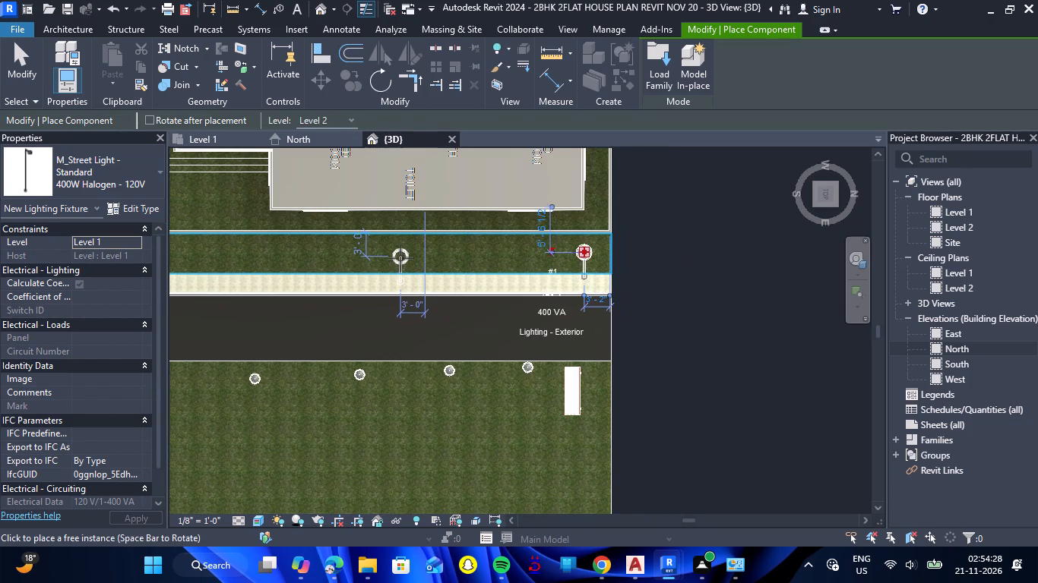
click(400, 257)
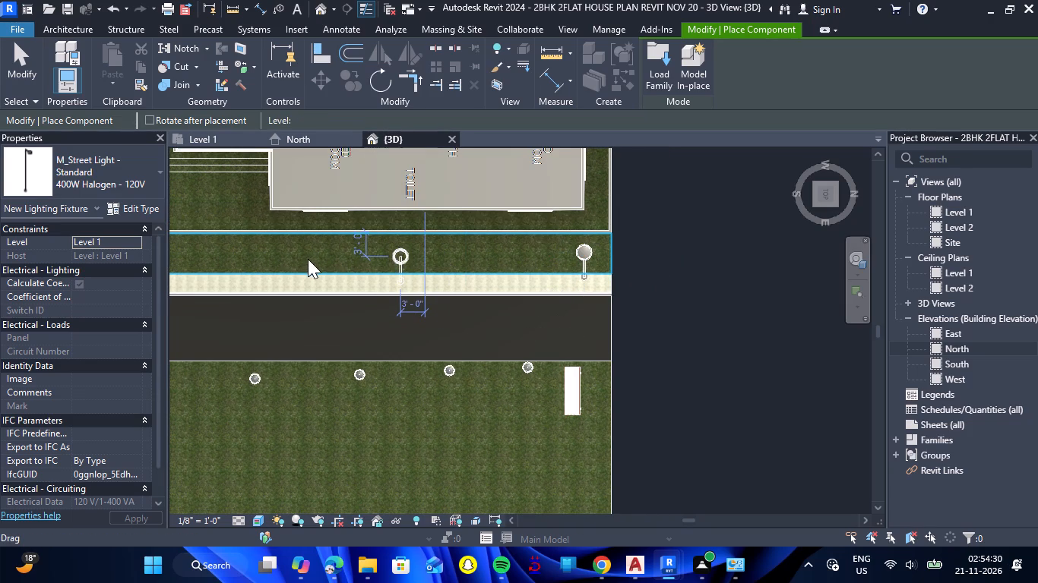
scroll(306, 259, down, 10)
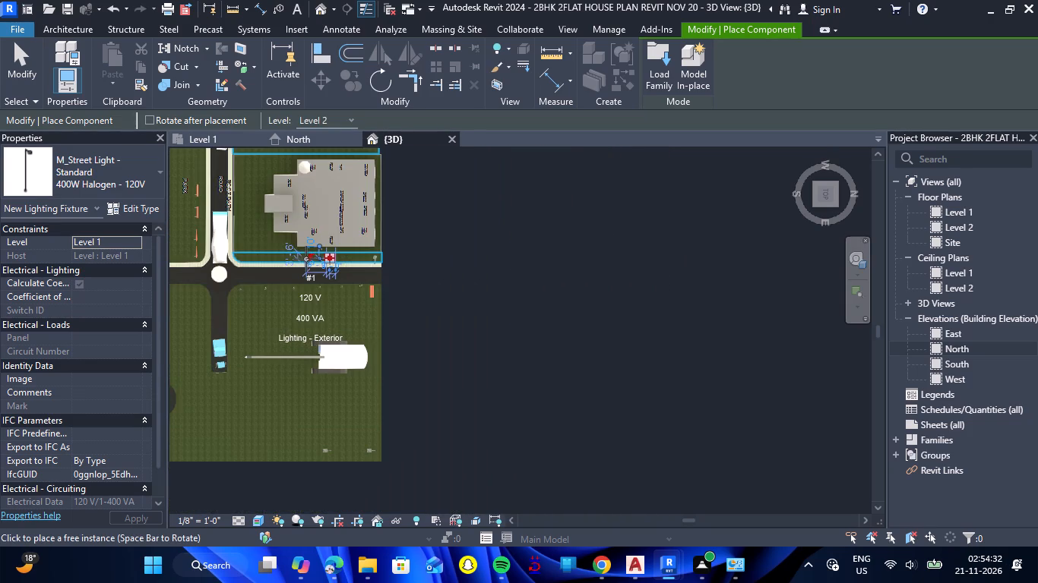
scroll(245, 254, up, 11)
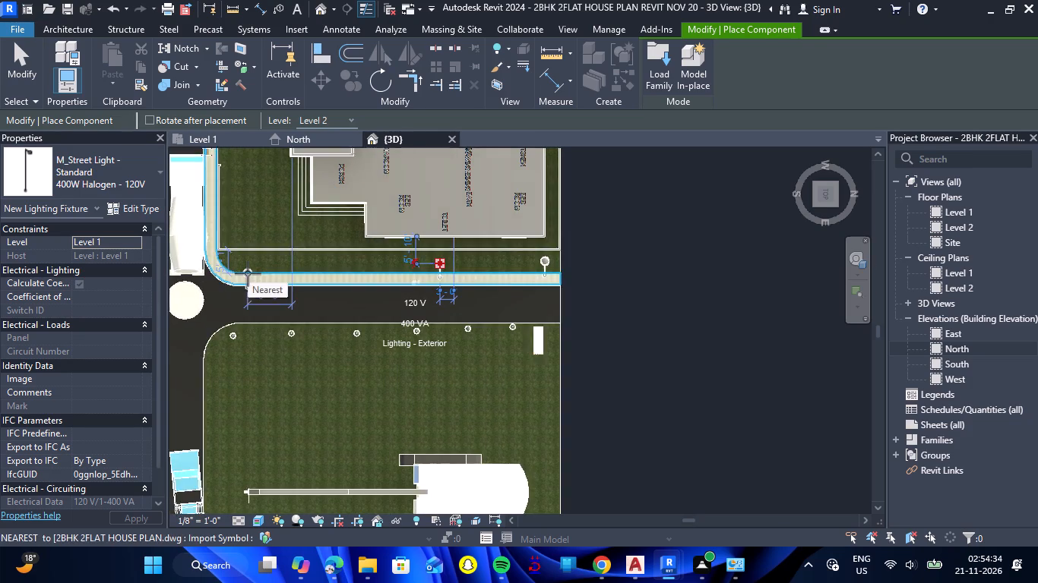
click(254, 258)
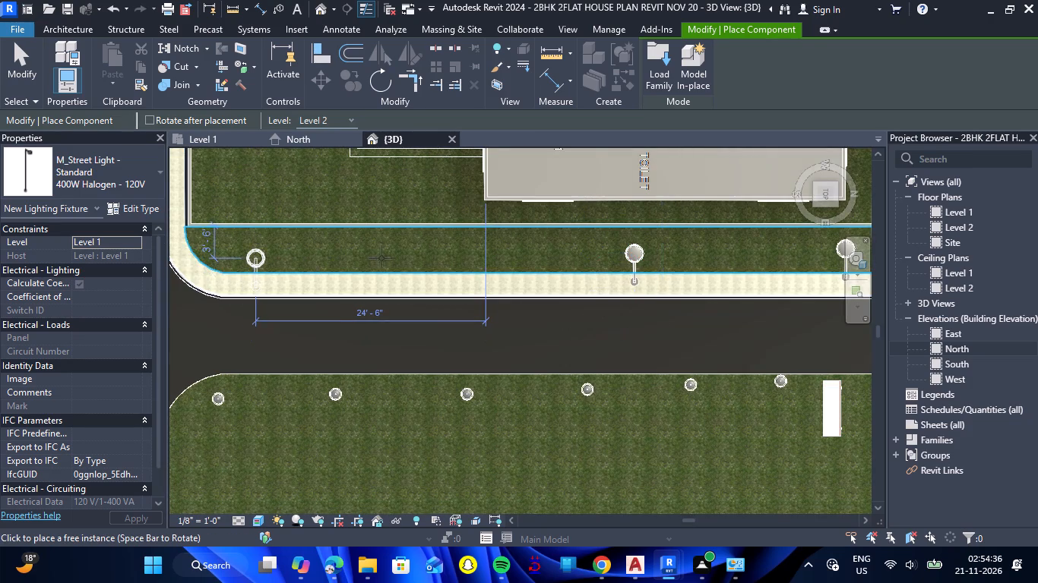
click(458, 255)
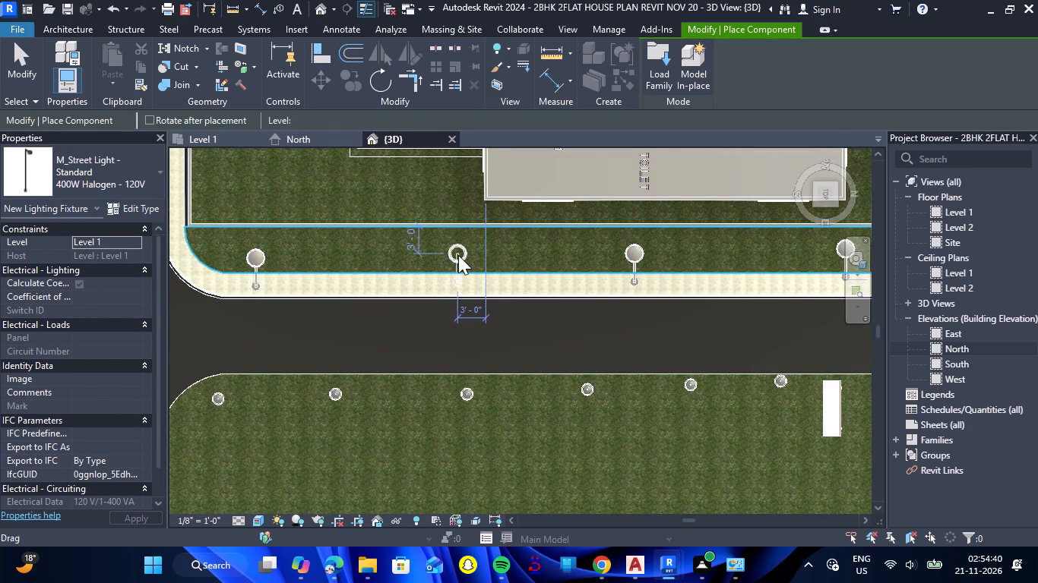
key(Escape)
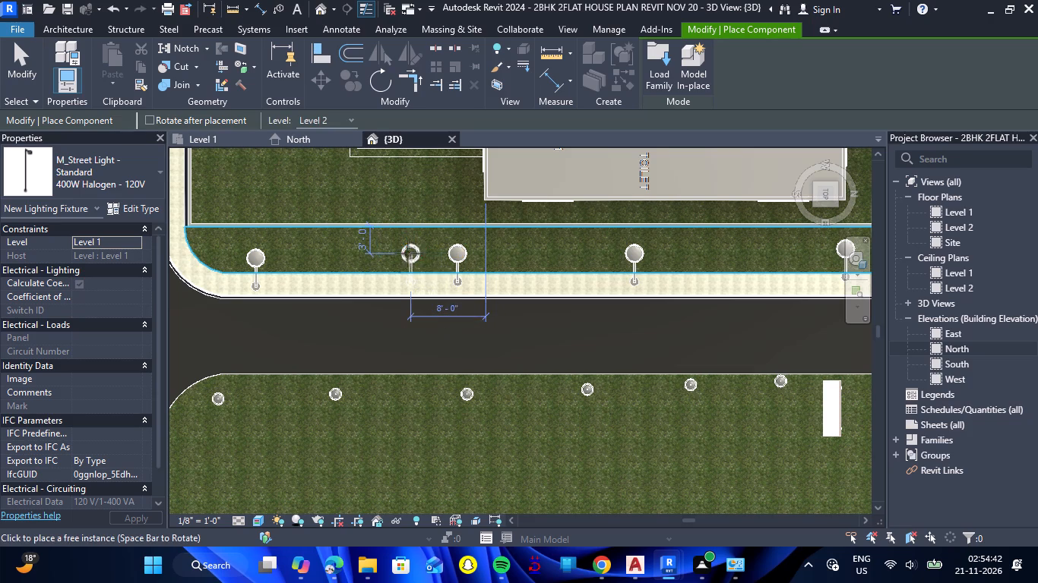
key(Escape)
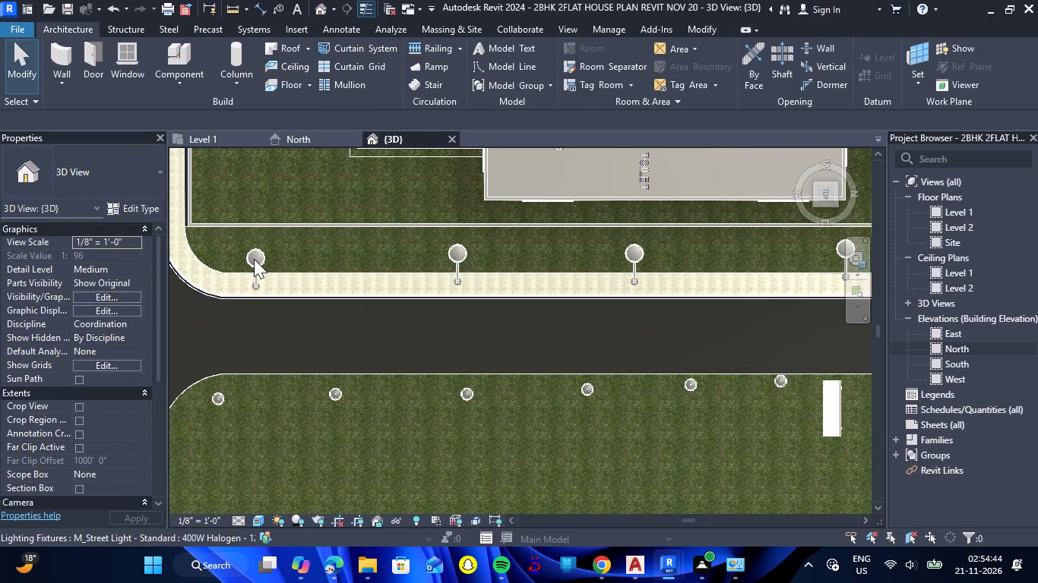
Rotate the four street lights beside the house boundary 180° so their lamp heads point towards the road.
click(263, 260)
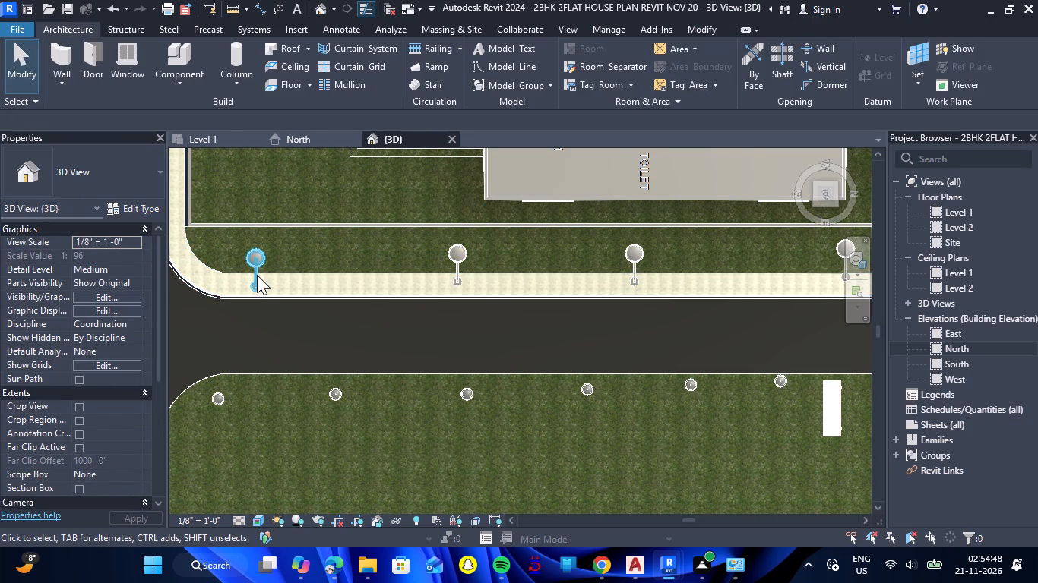
click(257, 275)
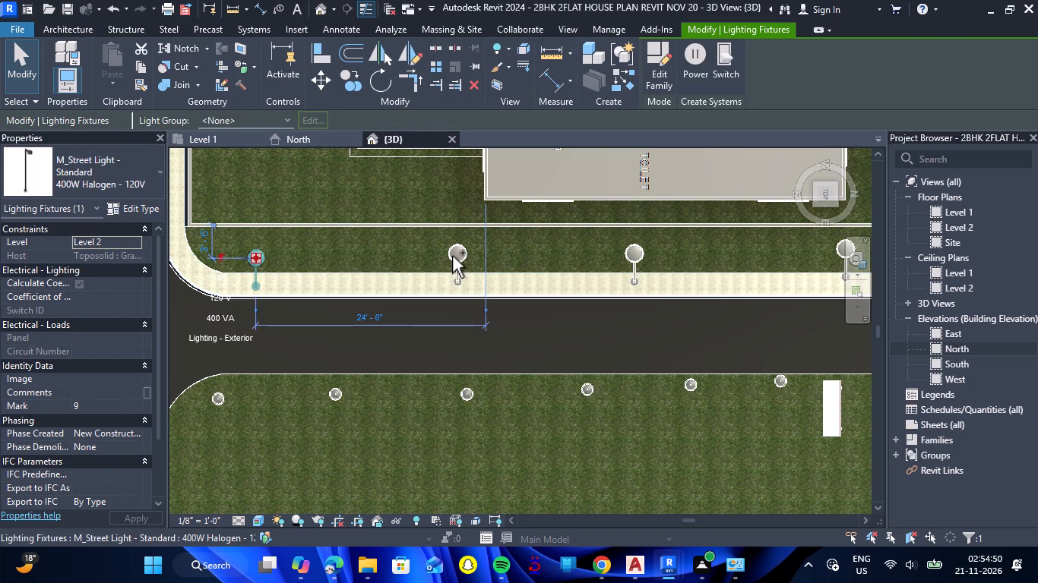
ctrl+click(452, 256)
ctrl+click(454, 262)
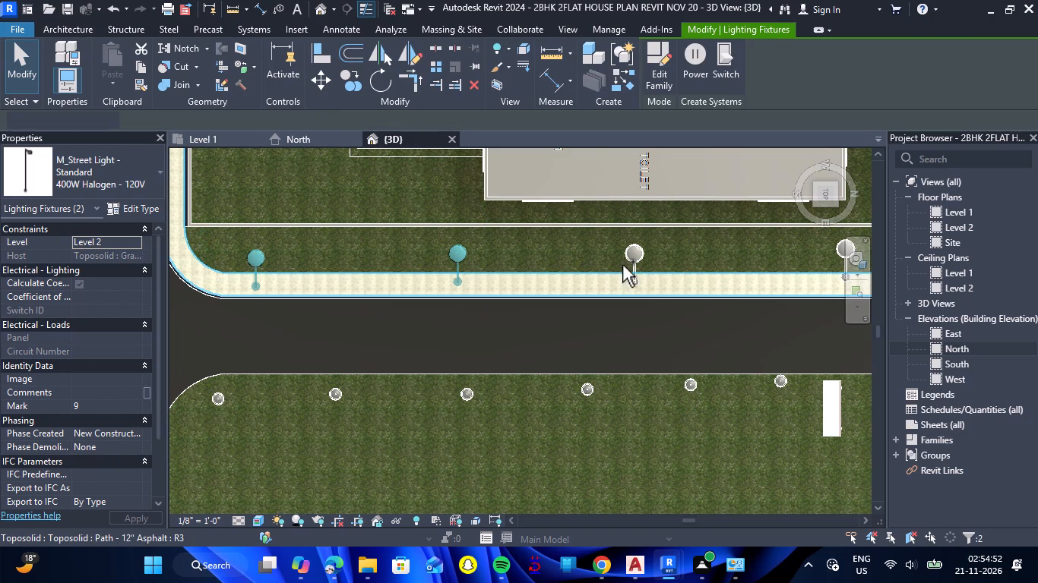
ctrl+click(630, 262)
scroll(551, 277, down, 4)
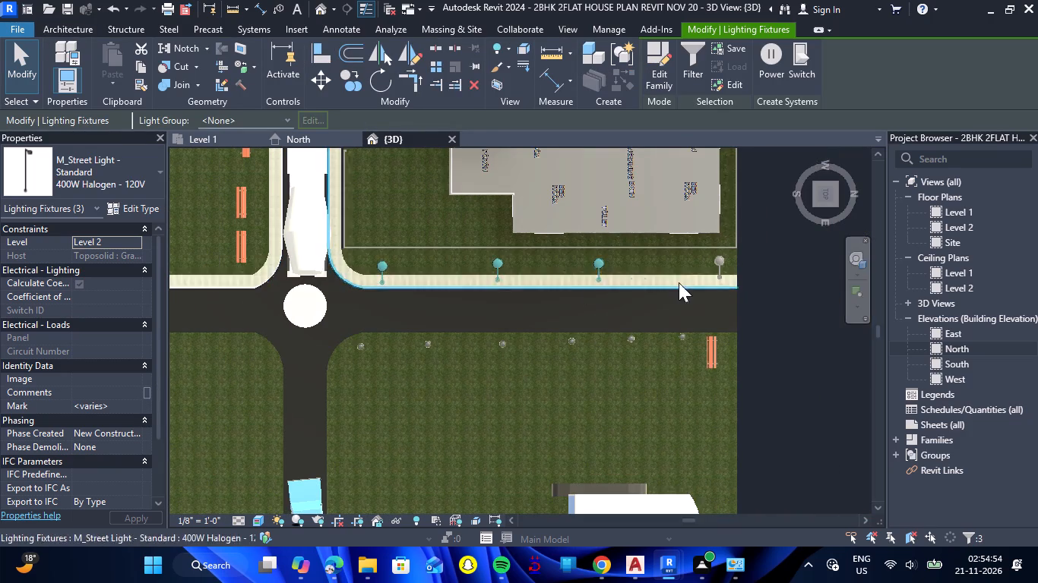
scroll(756, 260, up, 3)
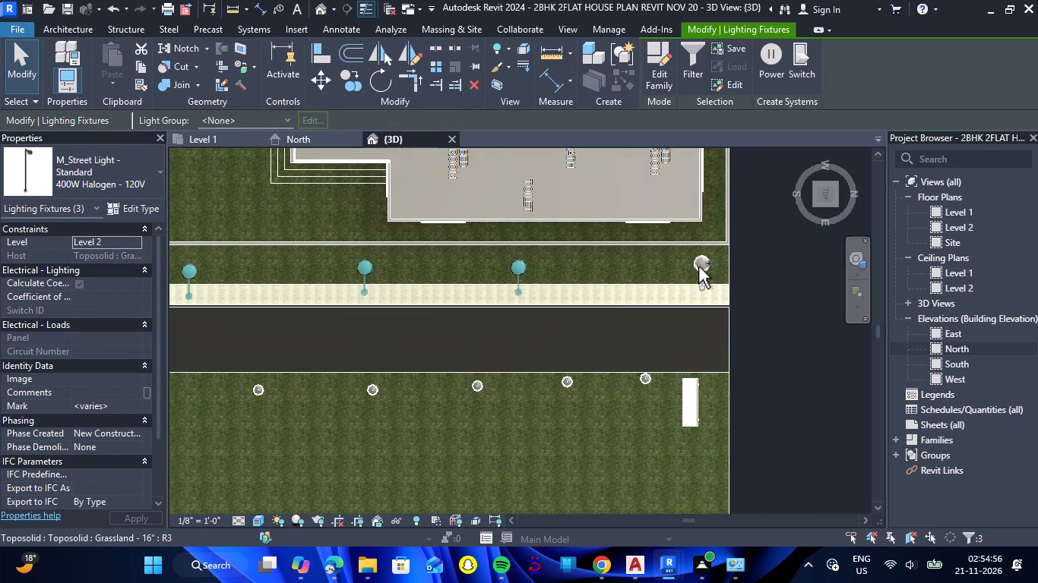
ctrl+click(698, 266)
ctrl+click(705, 274)
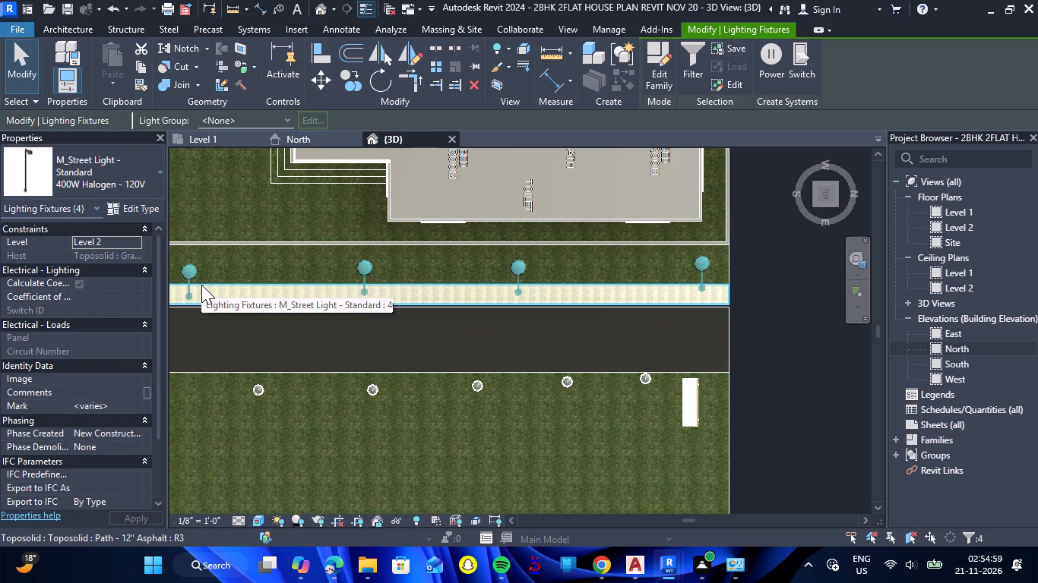
key(space)
key(space)
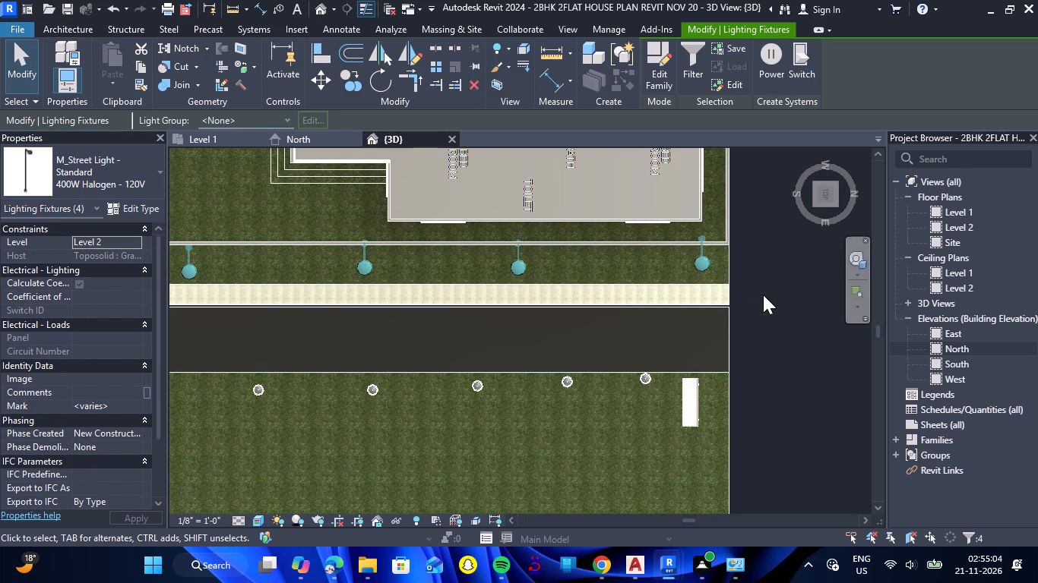
Nudge the four street lights towards the road until their bases stand on the footpath and their heads overhang the road.
key(Down)
key(Down)
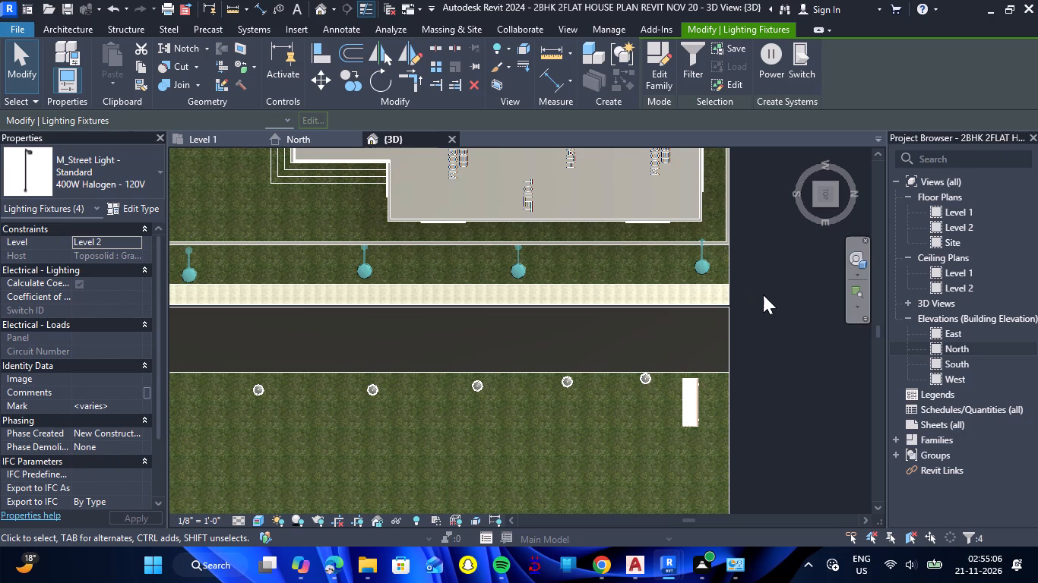
key(Down)
key(Down)
key(Down)
key(Down)
key(Down)
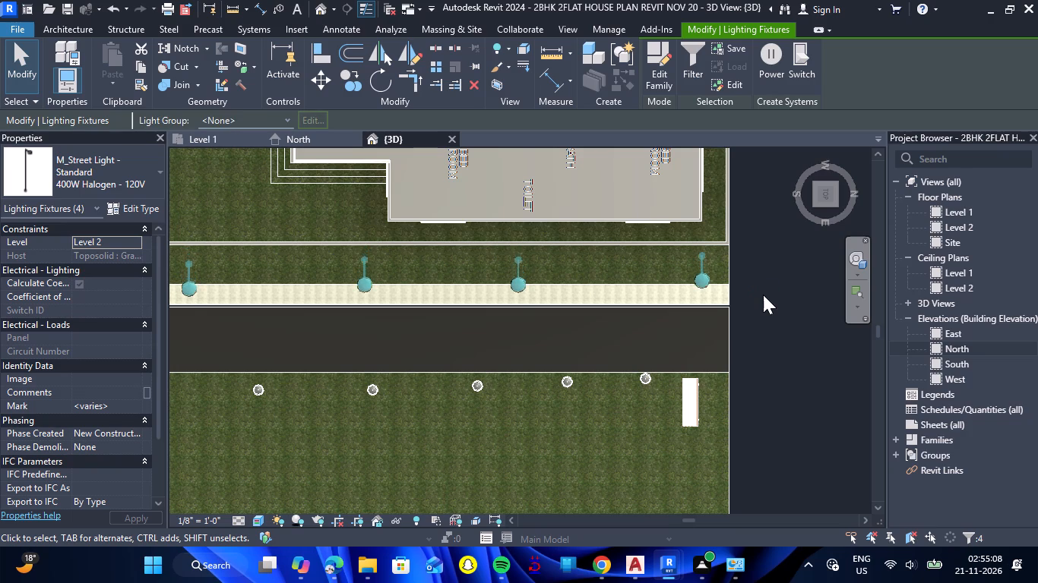
key(Down)
key(Down)
key(Down)
key(Down)
key(Down)
key(Down)
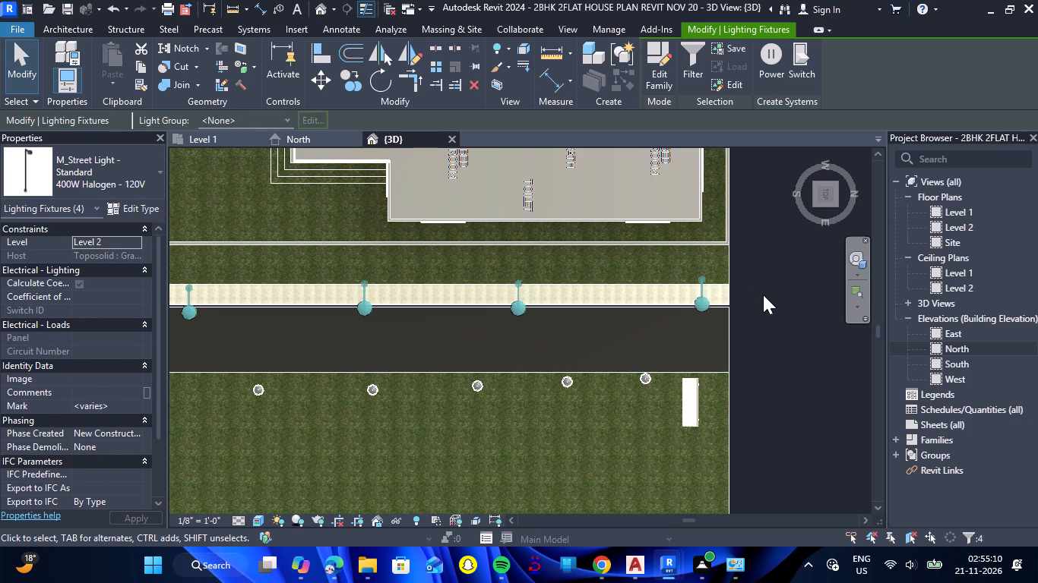
key(Down)
key(Down)
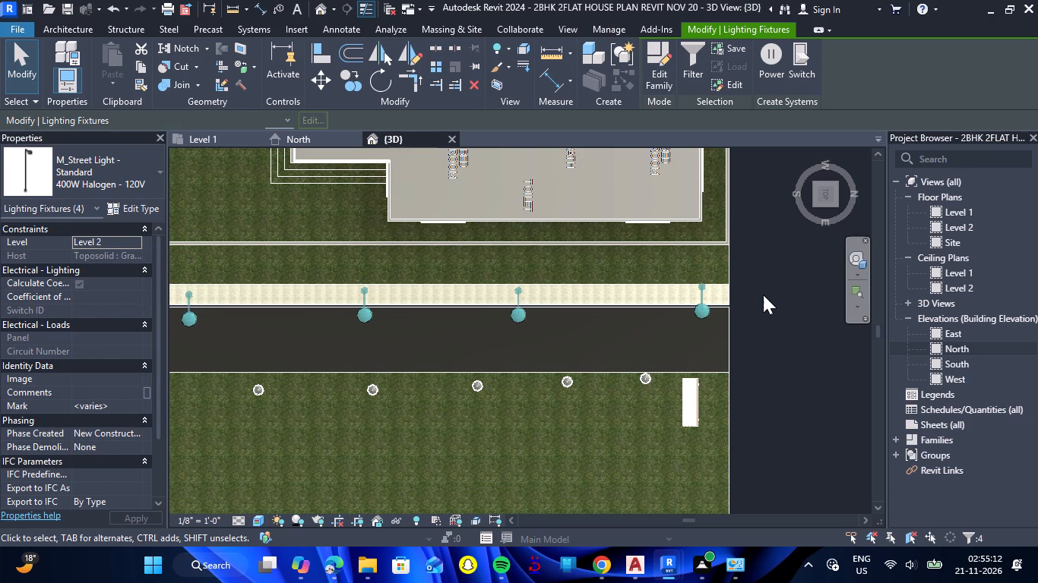
key(Down)
key(Down)
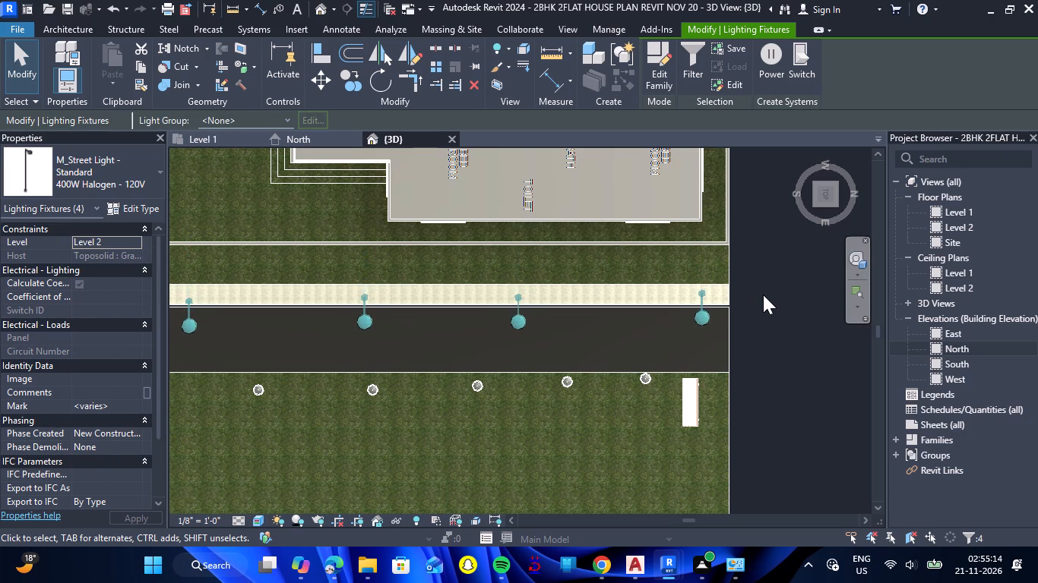
key(Up)
key(Escape)
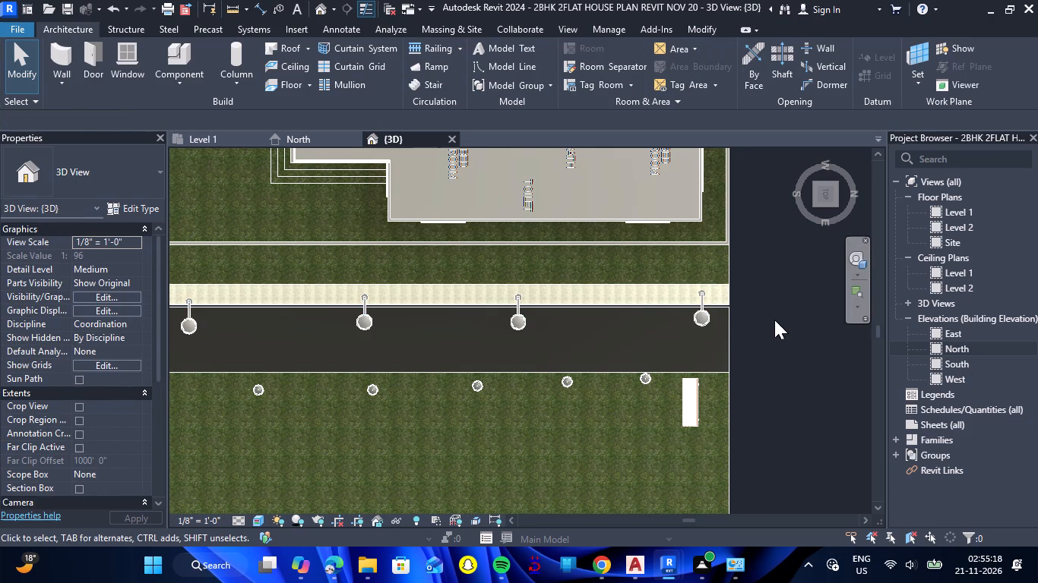
Examine the repositioned street lights and the whole site model from an oblique view.
shift+drag(758, 395, 746, 257)
shift+right_drag(758, 395, 746, 257)
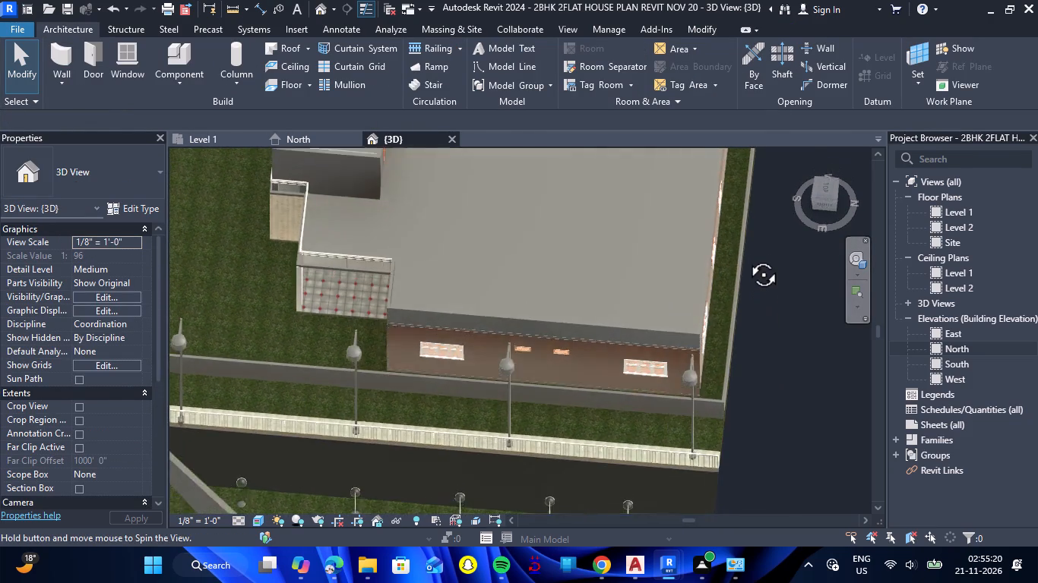
shift+drag(746, 257, 745, 147)
shift+right_drag(746, 257, 745, 147)
scroll(676, 222, down, 4)
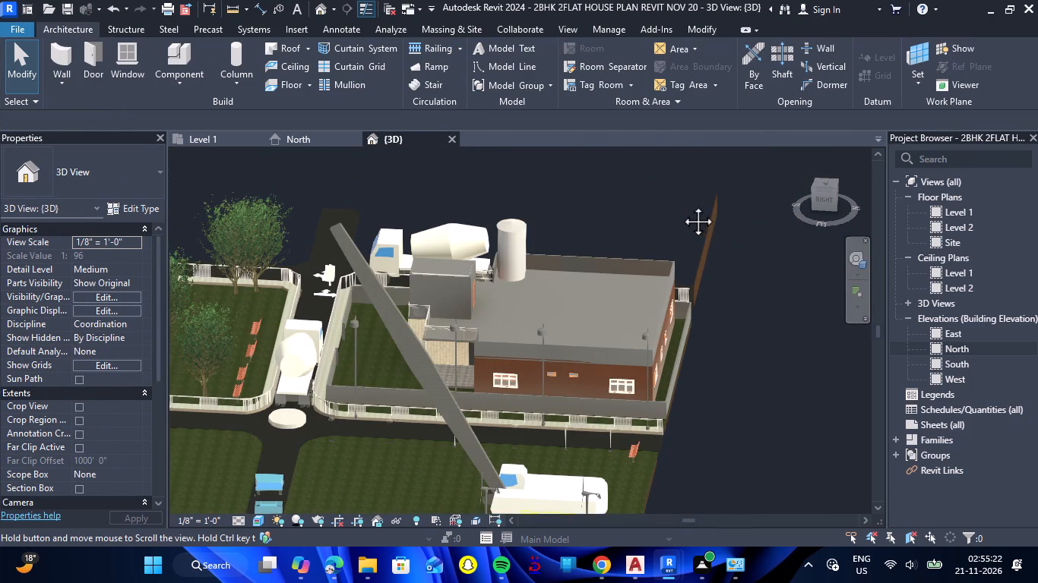
scroll(663, 184, down, 2)
click(720, 208)
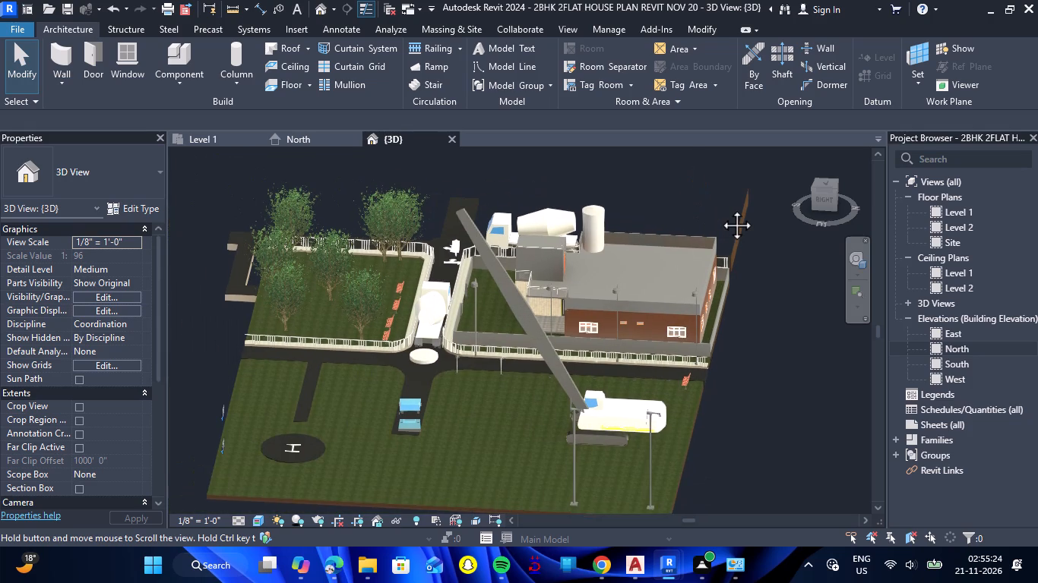
key(Escape)
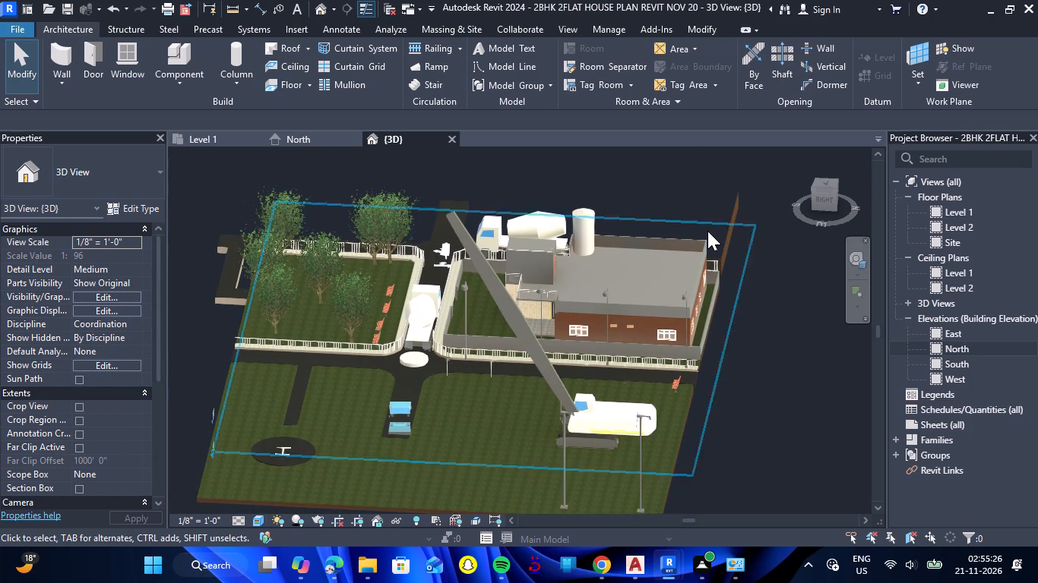
key(Escape)
click(726, 227)
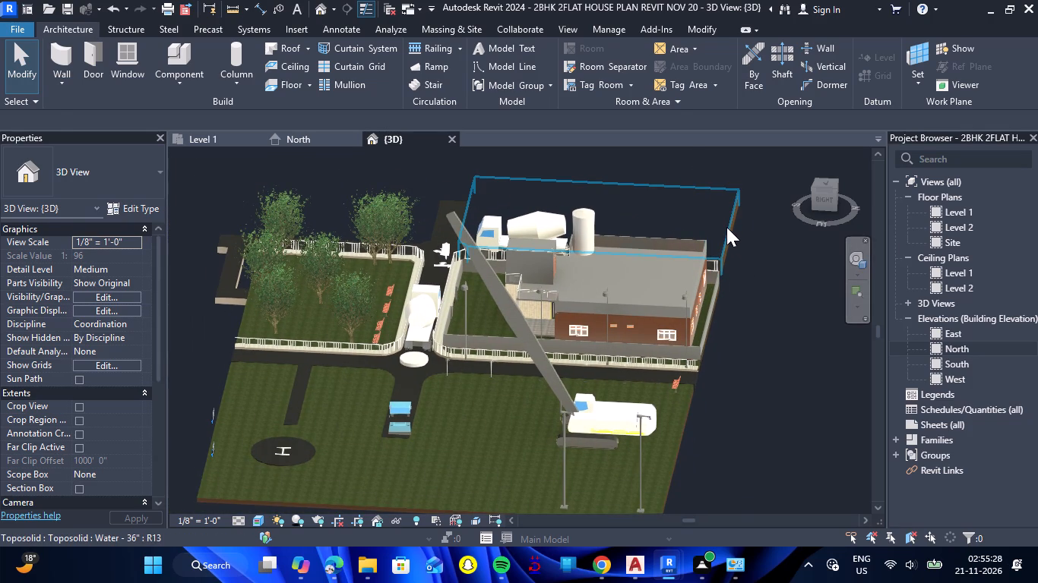
click(755, 284)
scroll(754, 293, down, 1)
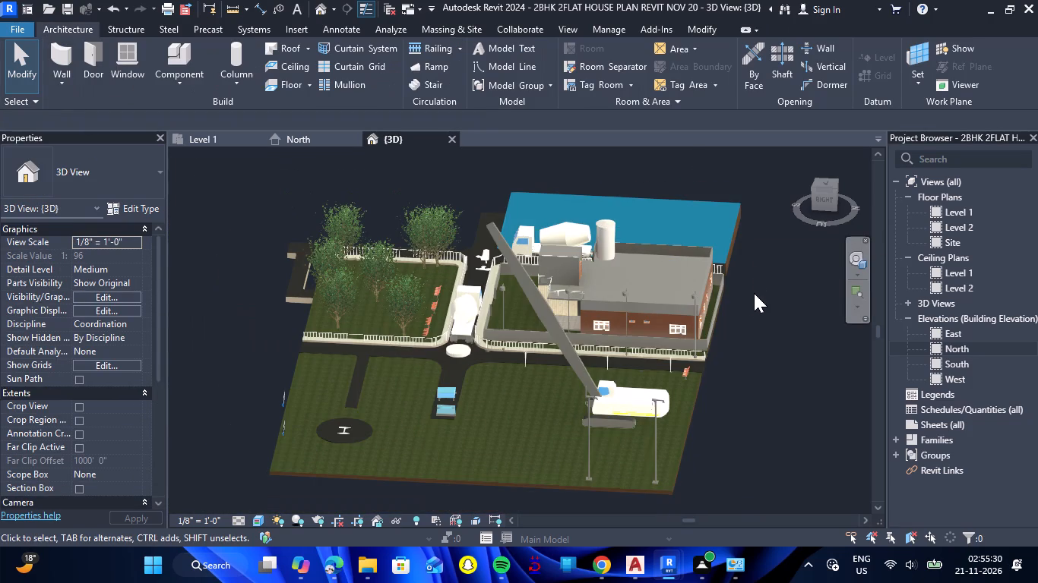
Rotate each of the two 9-metre wind power generators beside the crane by 90°.
scroll(518, 373, up, 1)
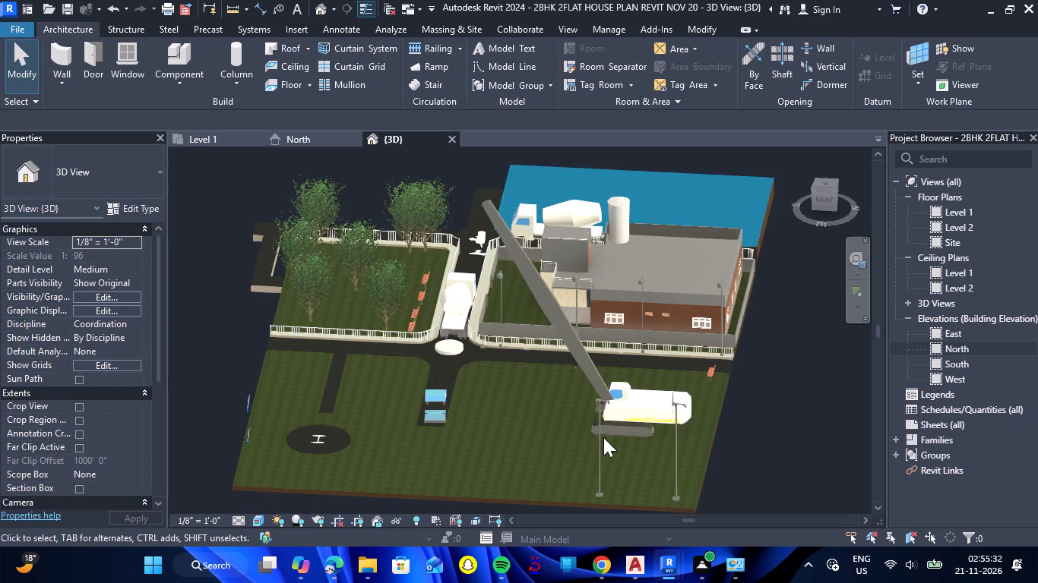
scroll(614, 445, up, 6)
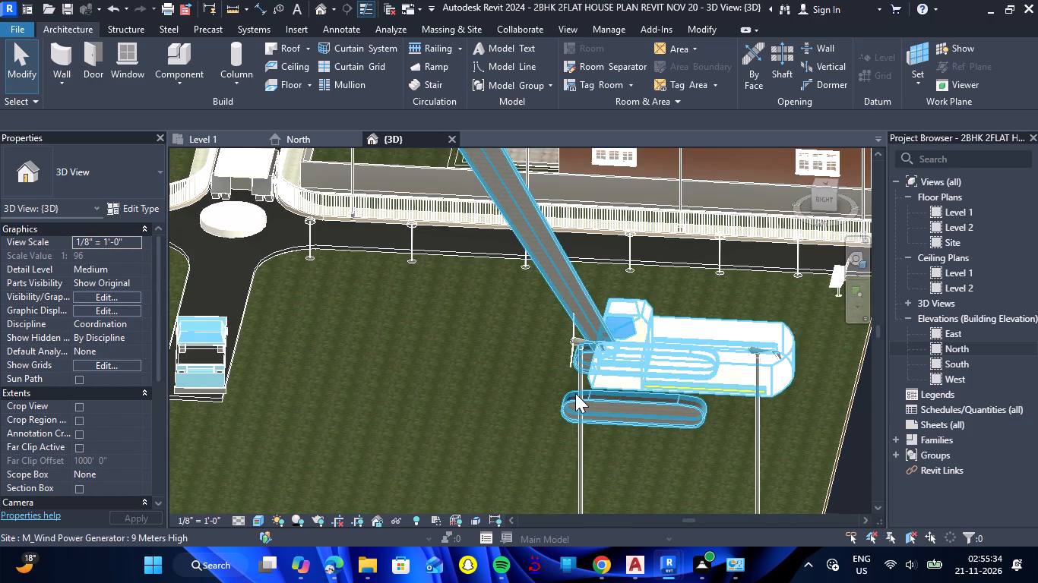
click(574, 438)
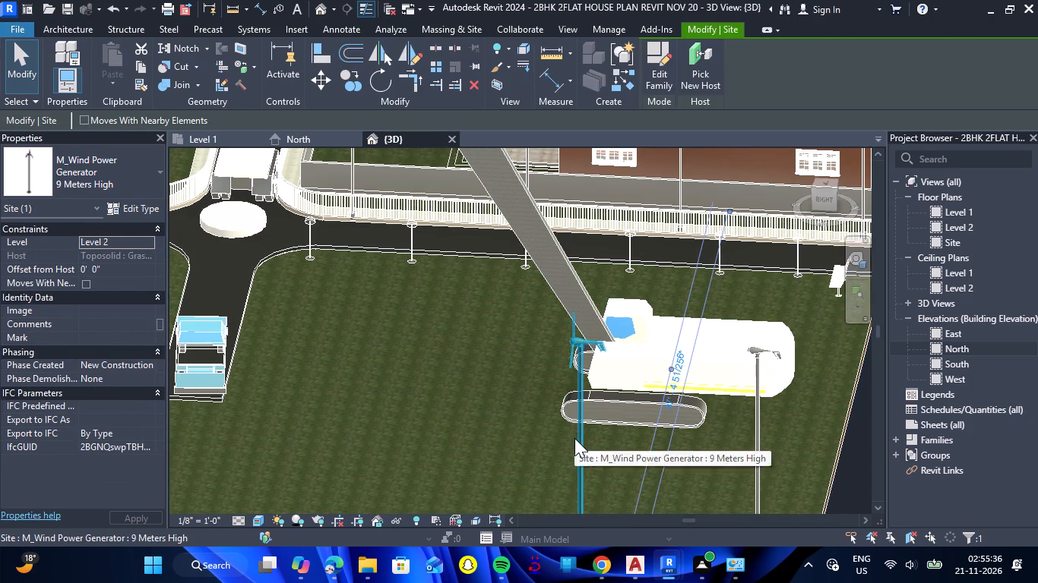
key(space)
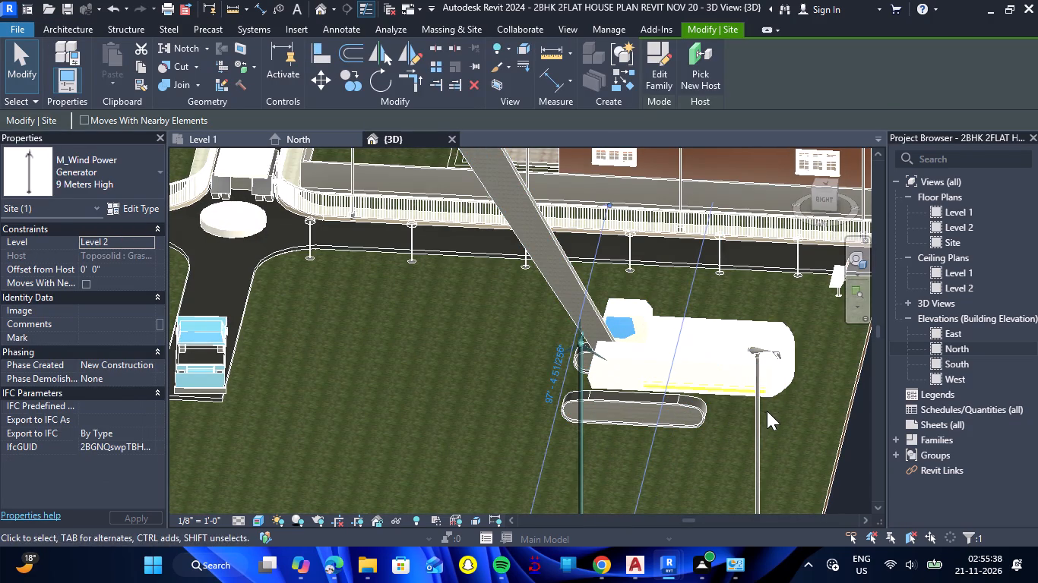
click(764, 411)
key(space)
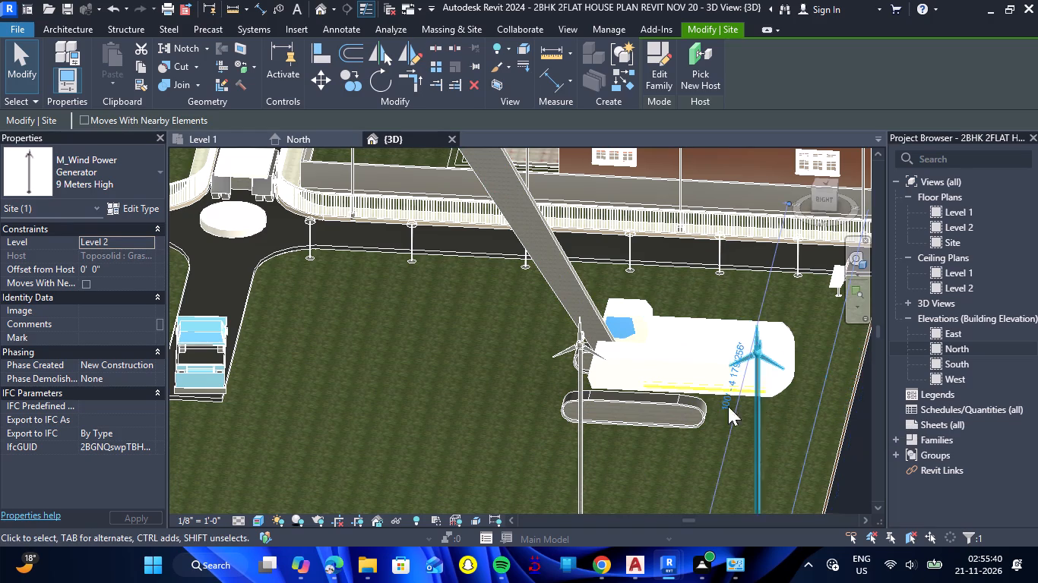
Add seven shape points at -0' 6" to the Grassland - 16" toposolid, around the wind generators near its east edge.
scroll(570, 339, down, 6)
scroll(594, 443, up, 5)
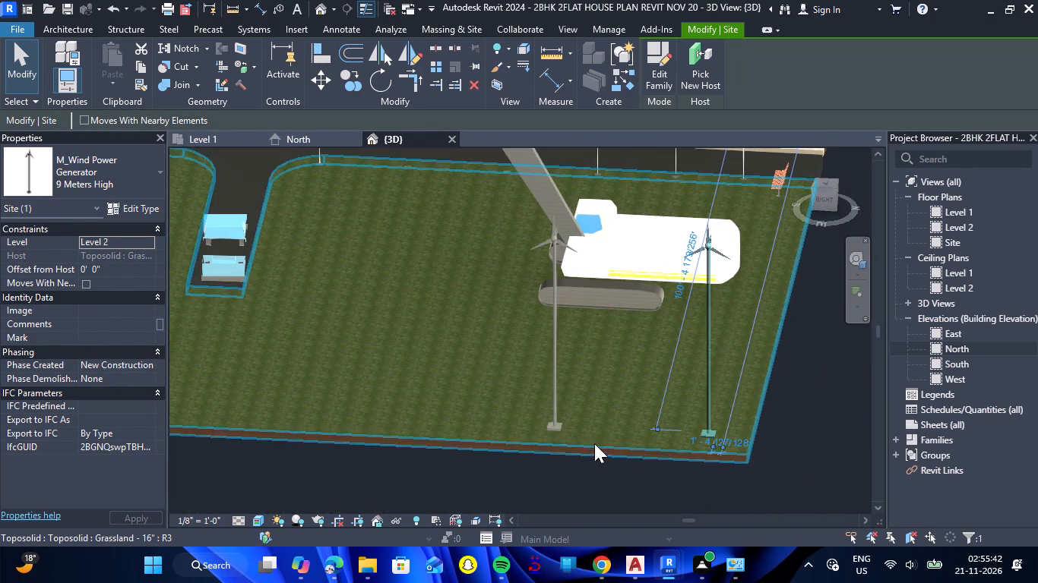
click(434, 434)
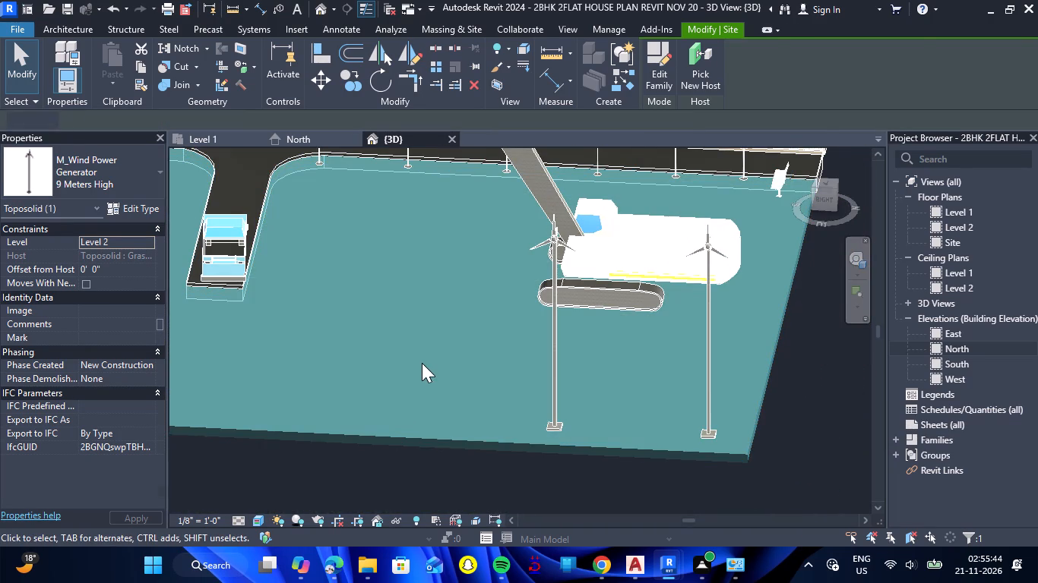
click(765, 52)
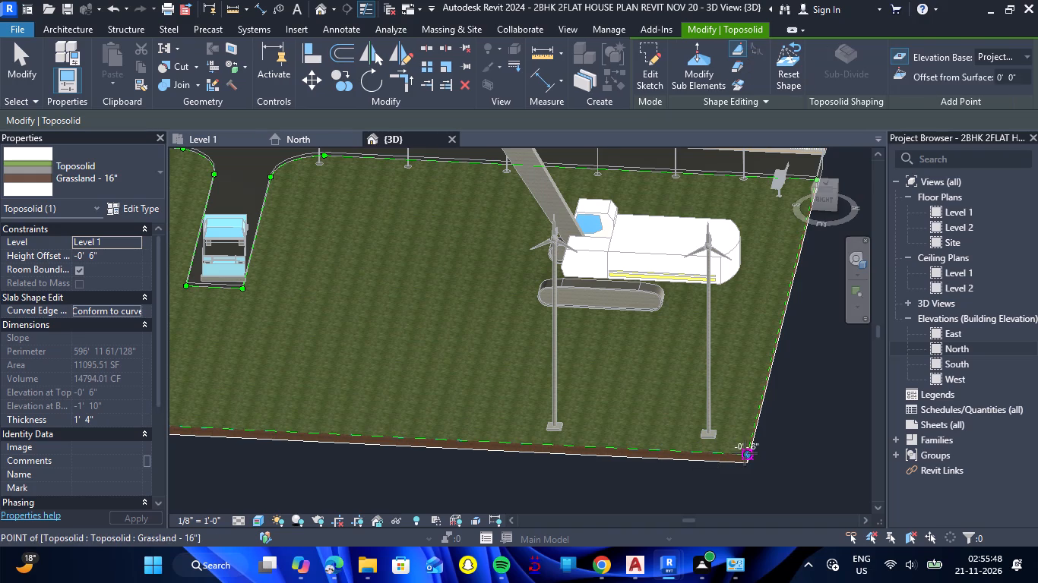
click(745, 453)
click(739, 388)
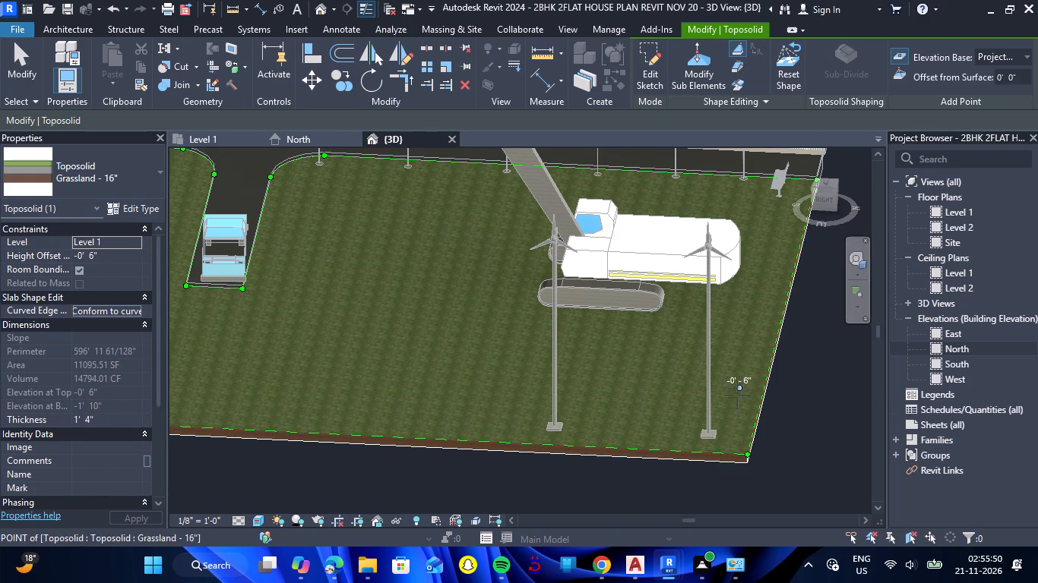
click(666, 373)
click(545, 360)
click(475, 370)
click(445, 430)
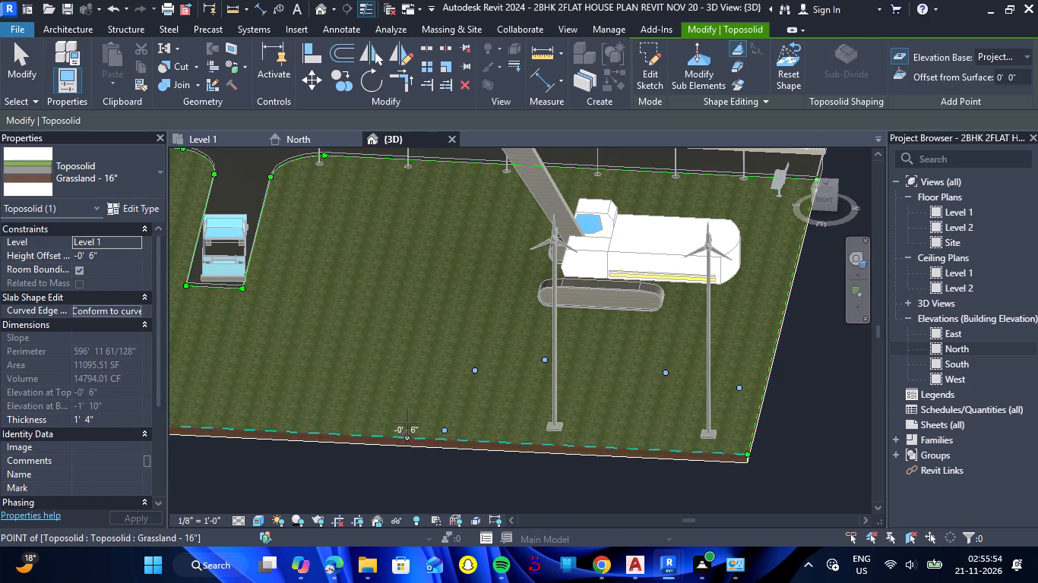
click(410, 376)
click(369, 401)
key(Escape)
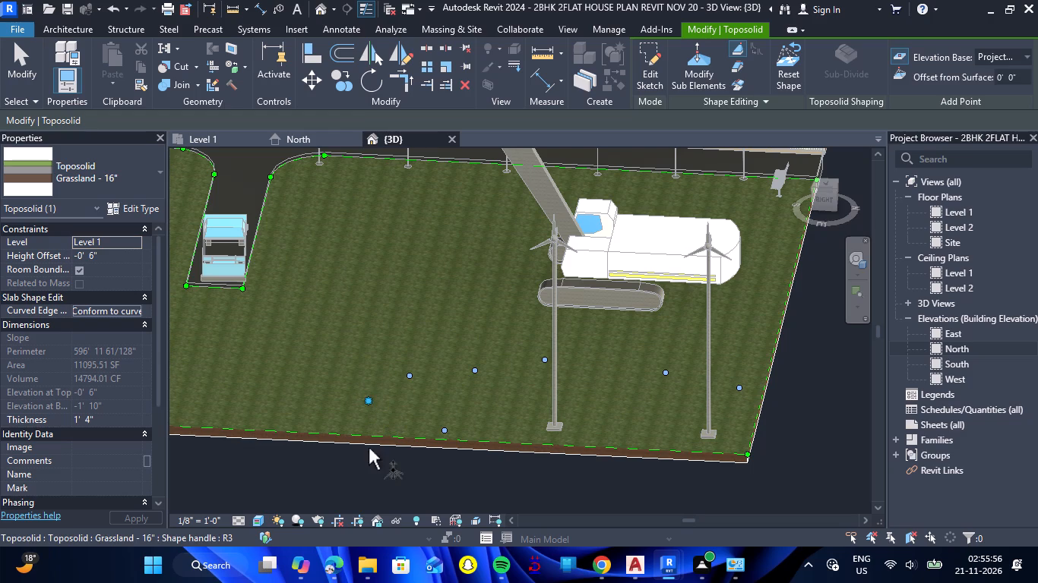
key(Escape)
Raise the two Grassland - 16" shape points nearest the terrain corner, beside the northern wind generator, to an elevation of 1' 0".
click(446, 432)
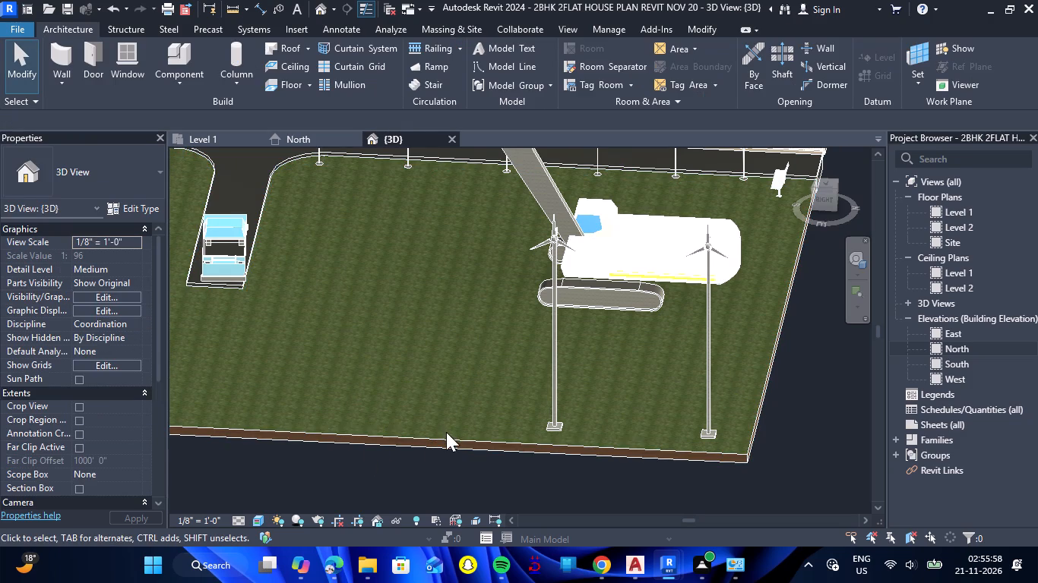
click(448, 435)
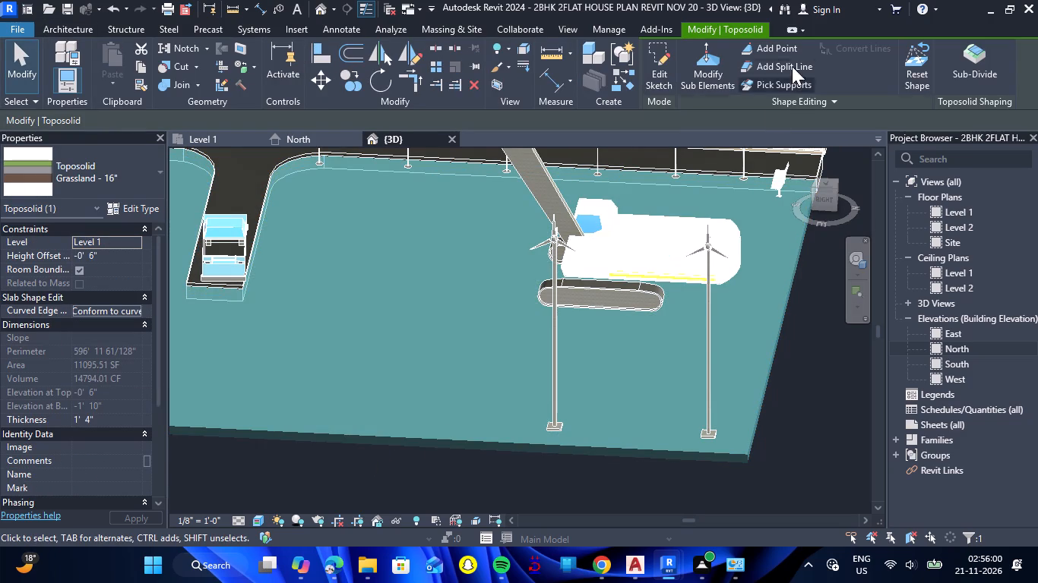
click(777, 49)
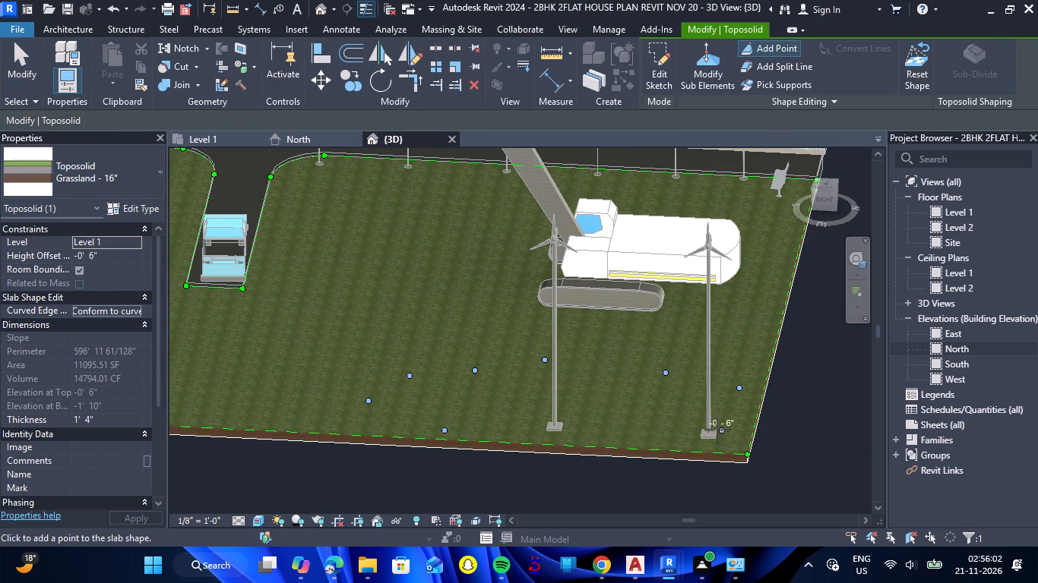
key(Escape)
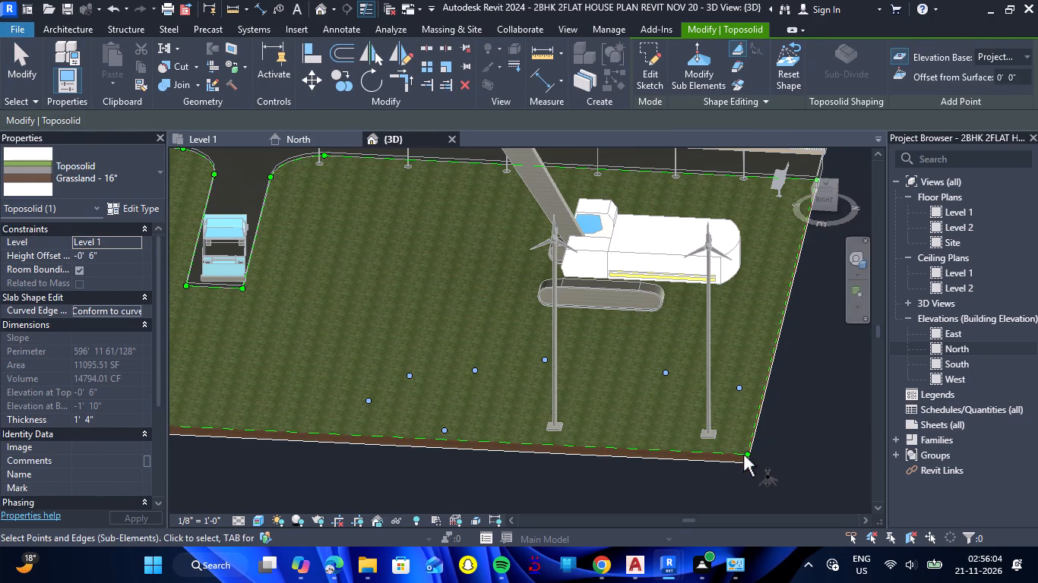
click(747, 455)
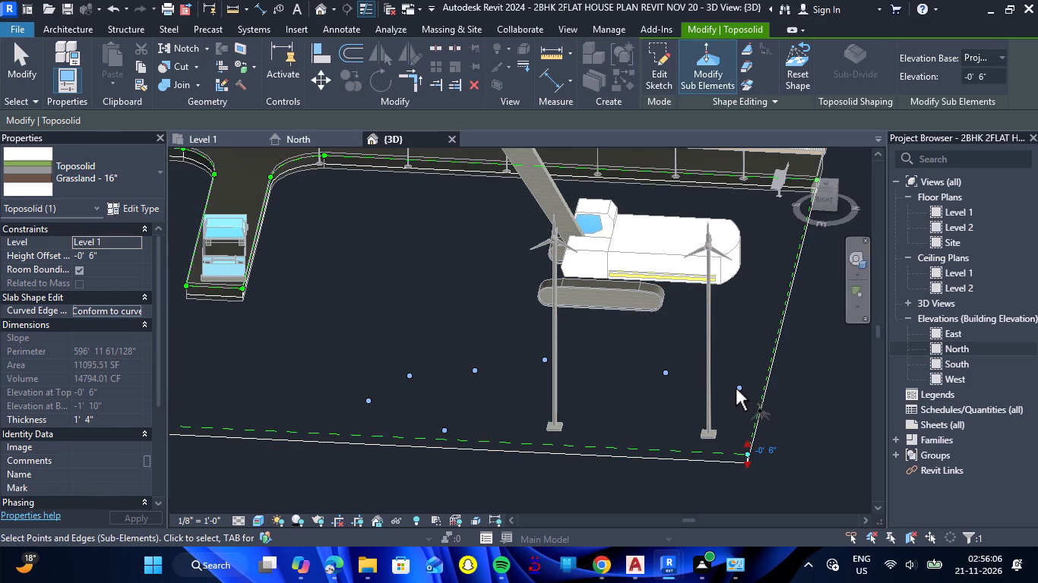
click(736, 389)
click(742, 379)
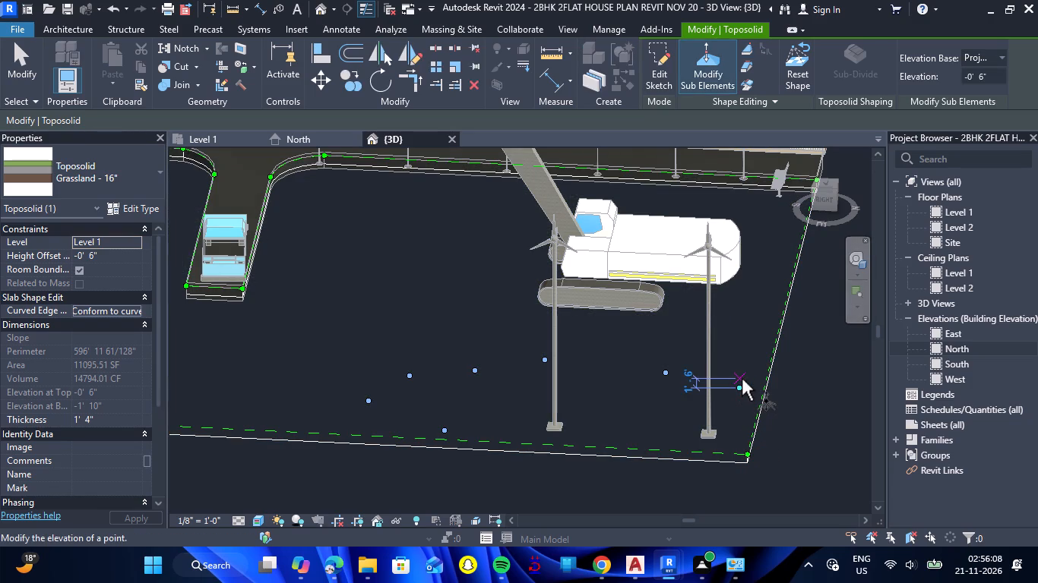
click(663, 372)
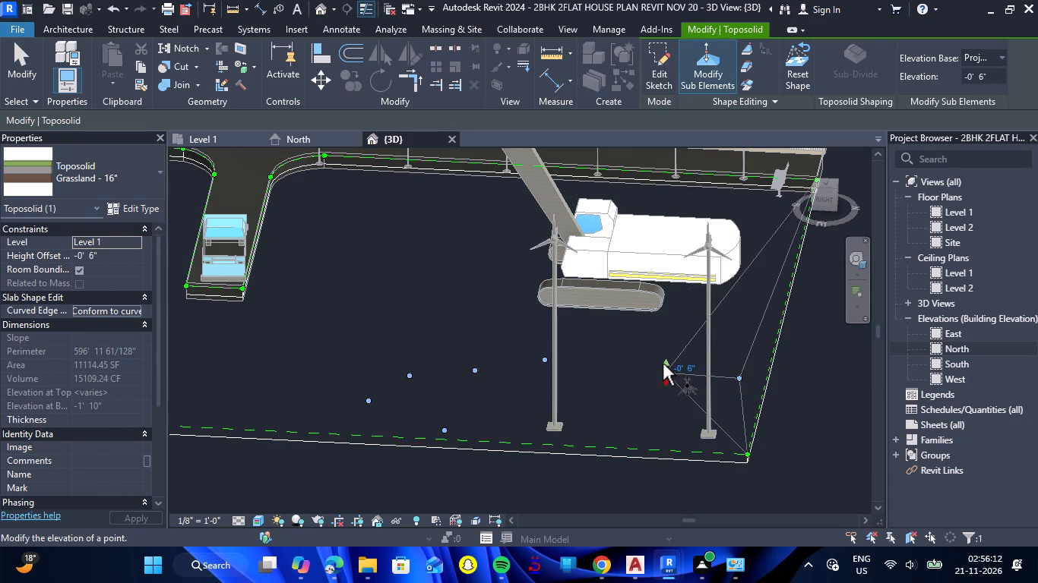
click(666, 362)
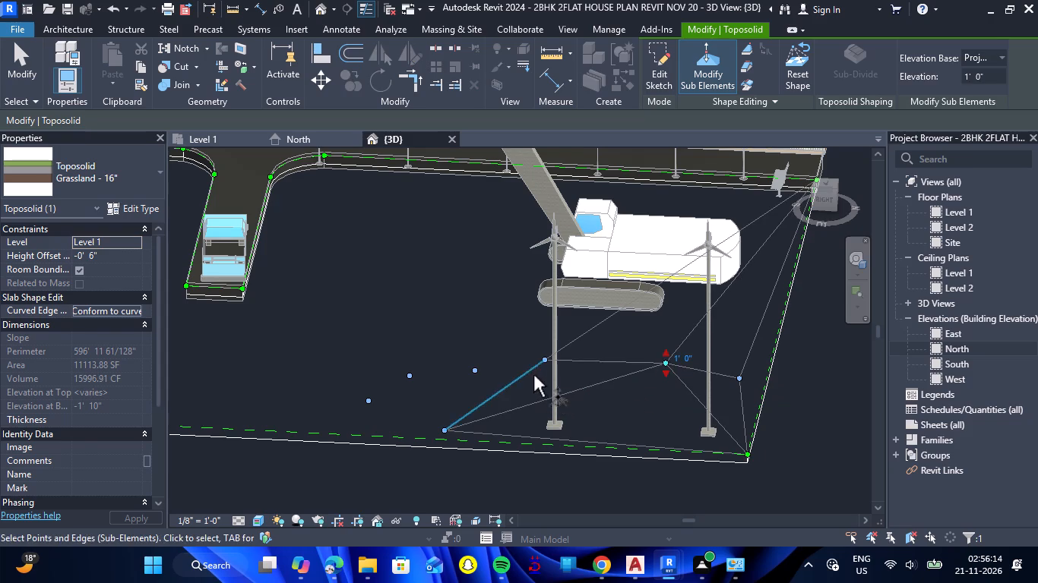
Raise the shape point behind the southern wind generator and the adjoining split edge running to the pickup road's corner, setting that edge to -0' 1 3/8".
click(540, 361)
click(543, 355)
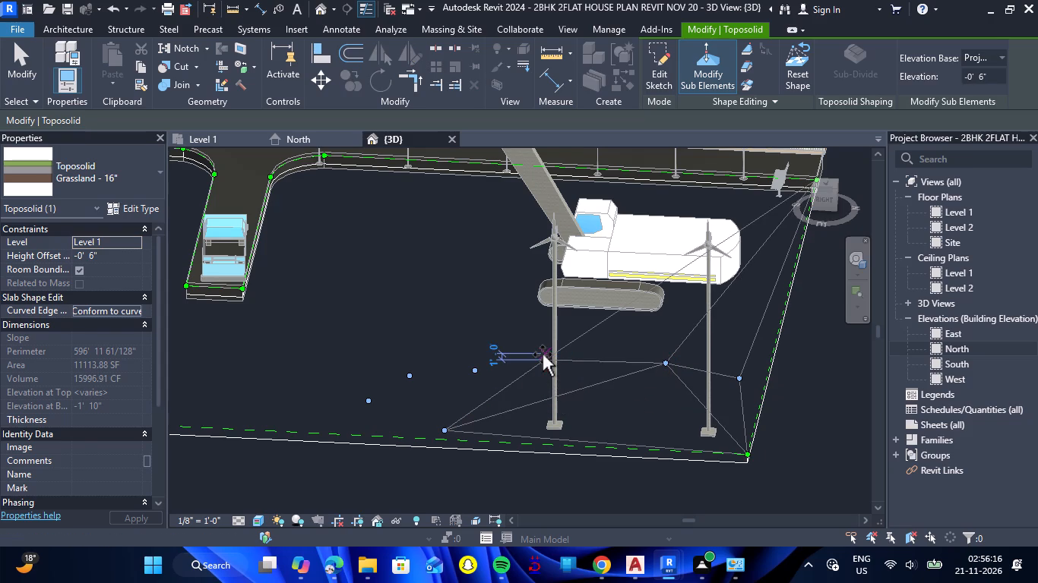
click(469, 366)
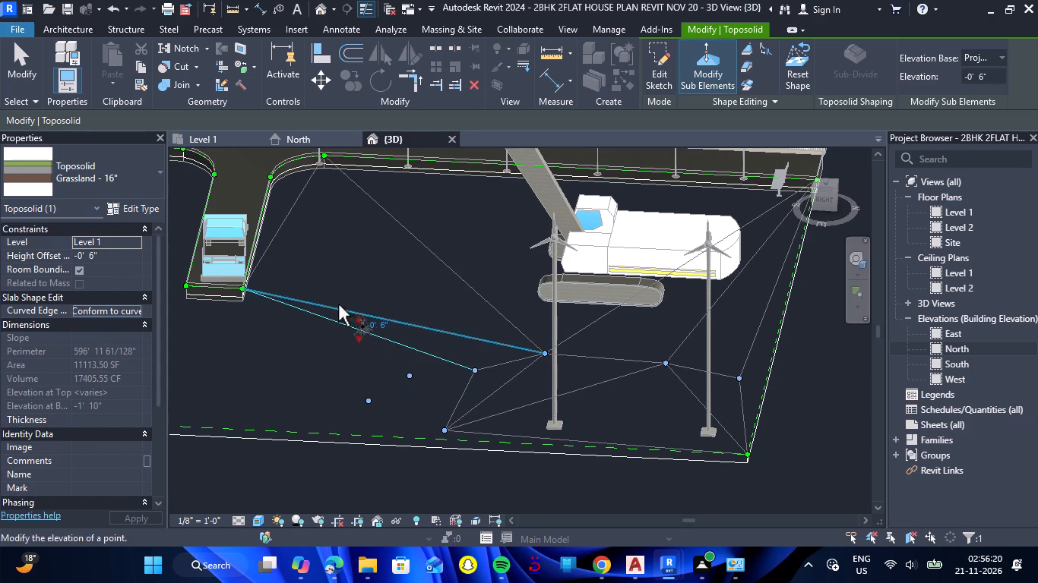
click(357, 316)
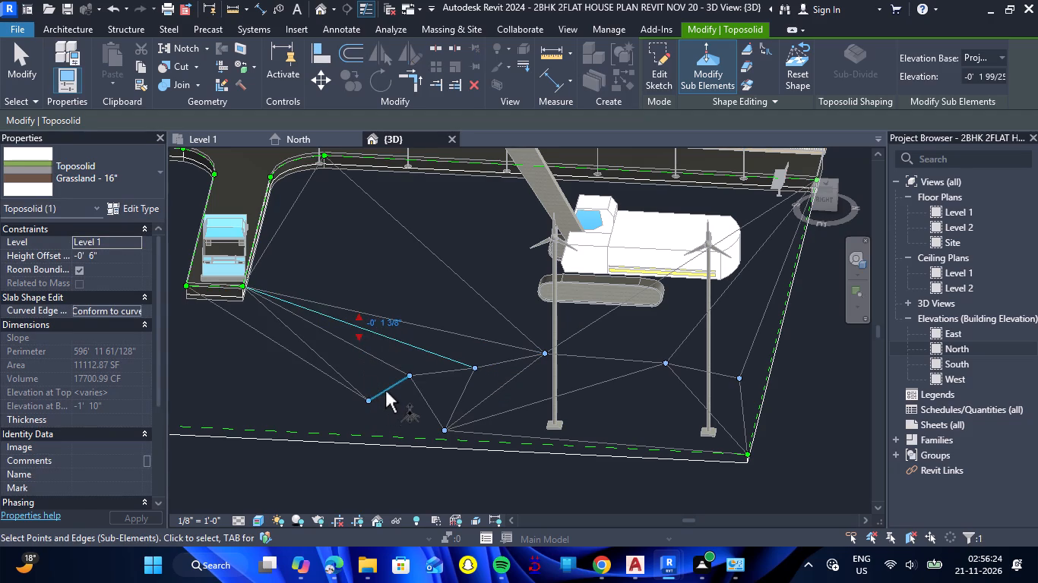
Raise the fifth shape point from the terrain corner, on the pickup side of the wind generators, to 2' 6".
click(409, 375)
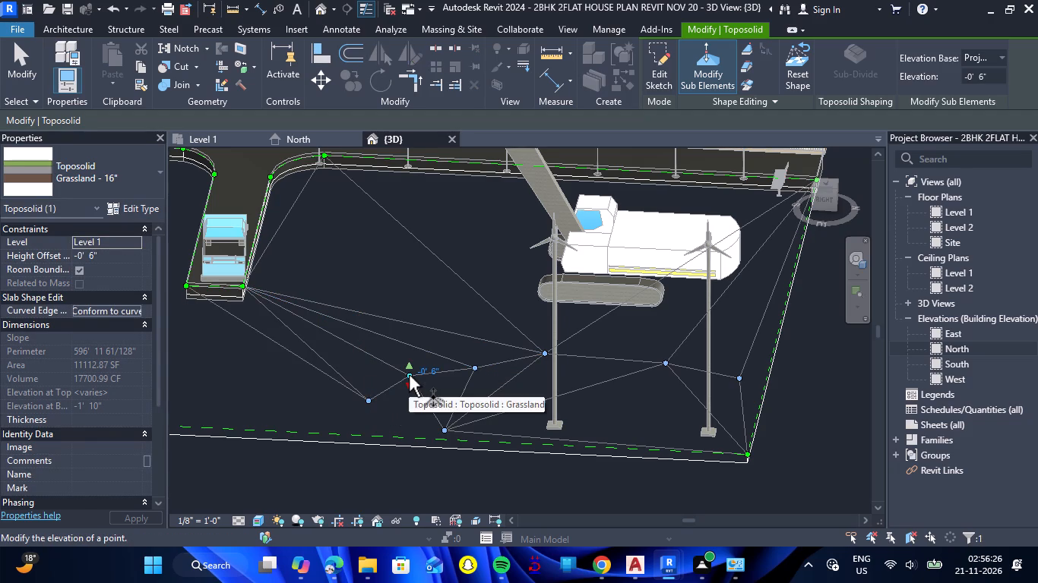
click(409, 366)
click(409, 366)
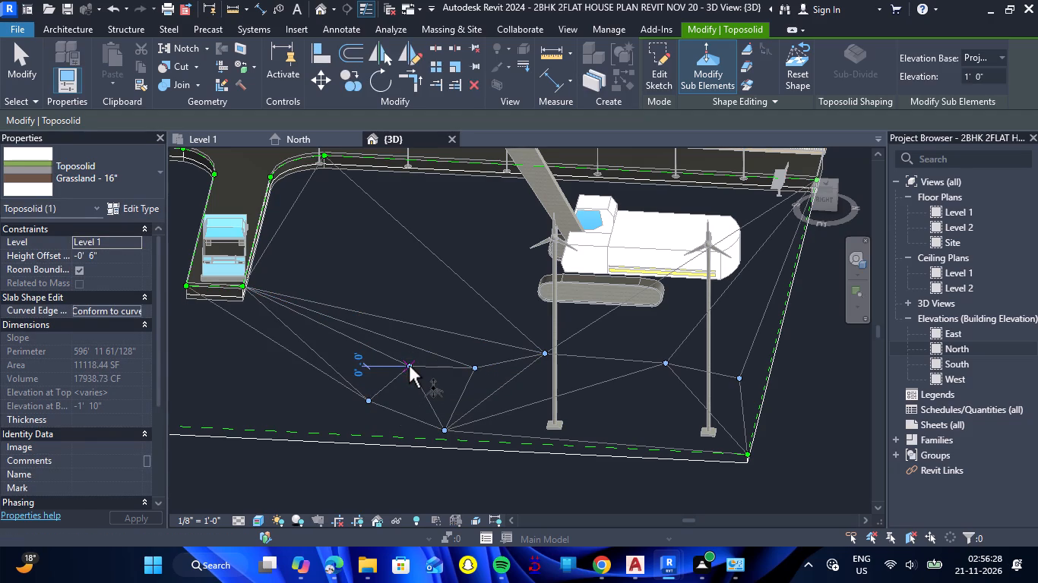
double_click(408, 357)
click(408, 357)
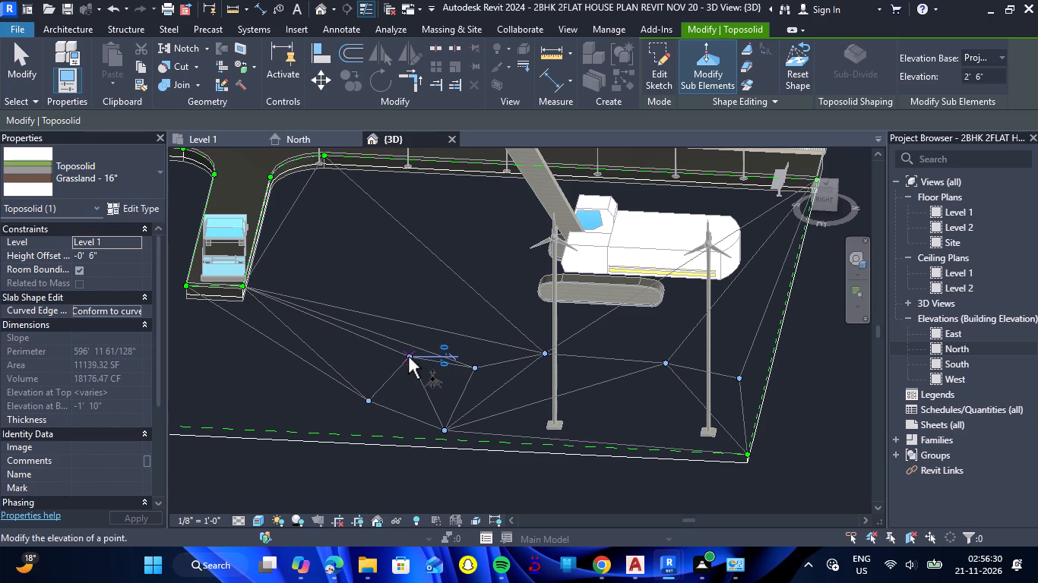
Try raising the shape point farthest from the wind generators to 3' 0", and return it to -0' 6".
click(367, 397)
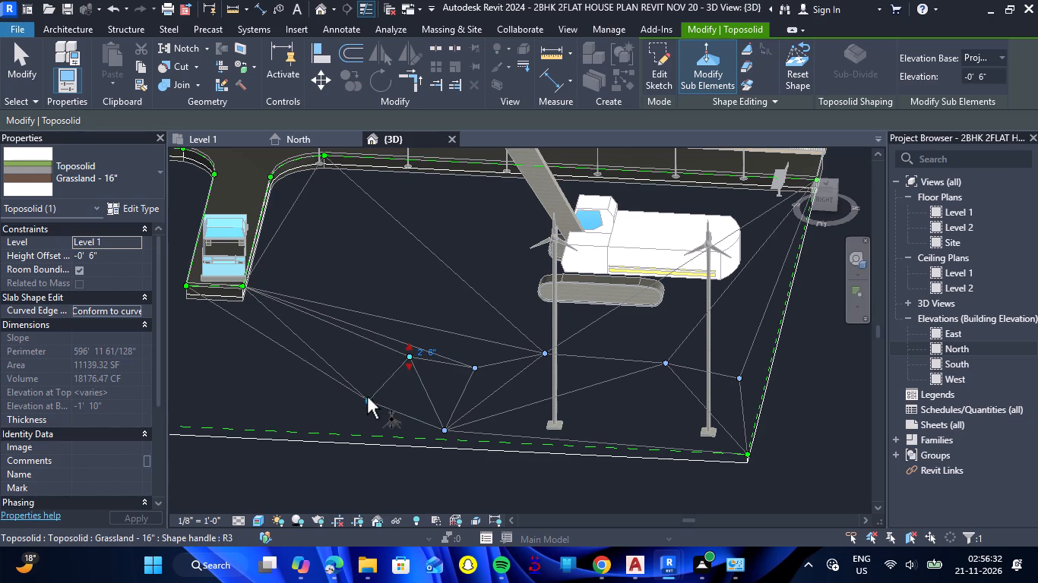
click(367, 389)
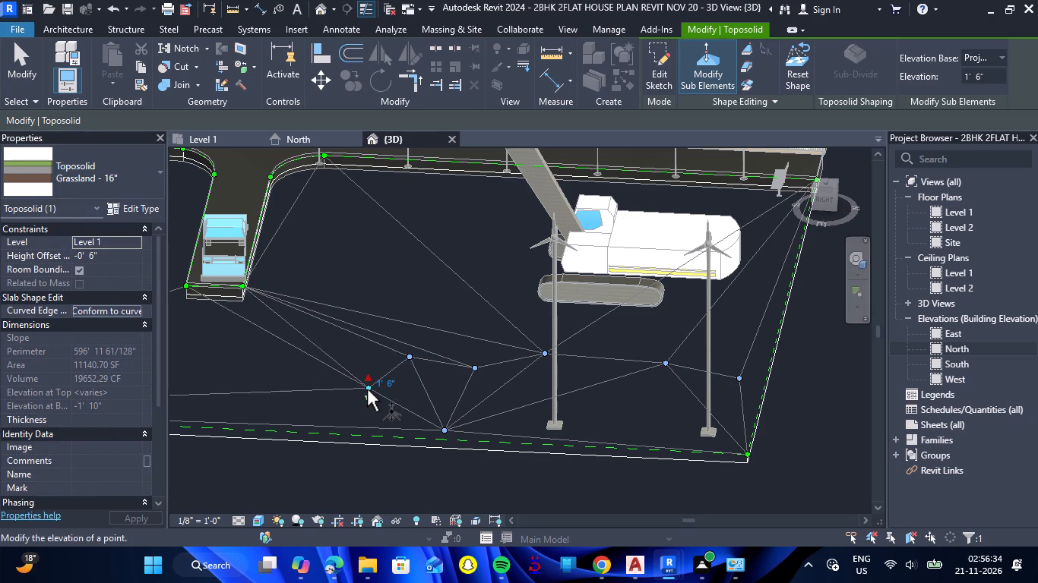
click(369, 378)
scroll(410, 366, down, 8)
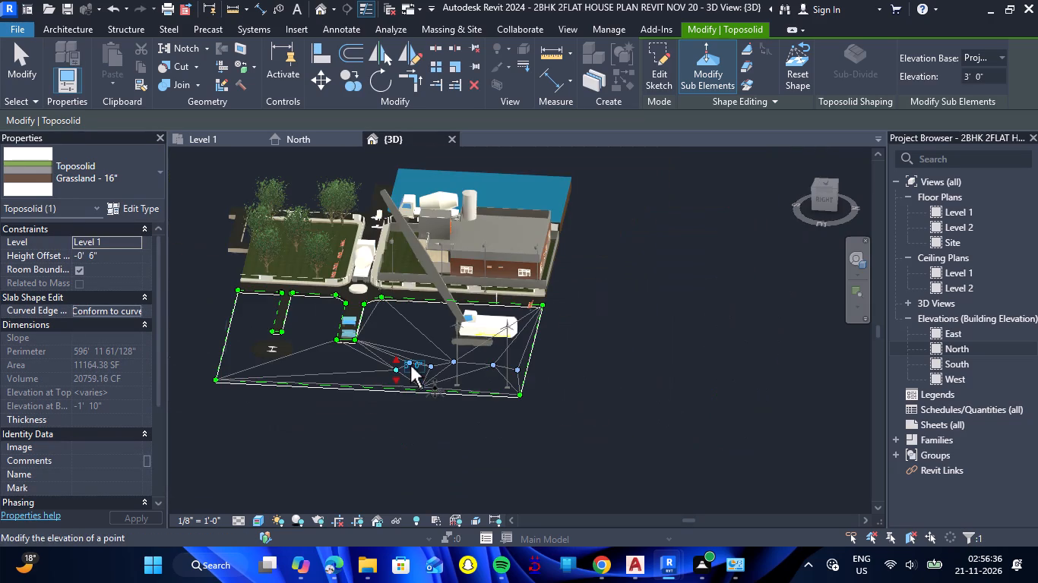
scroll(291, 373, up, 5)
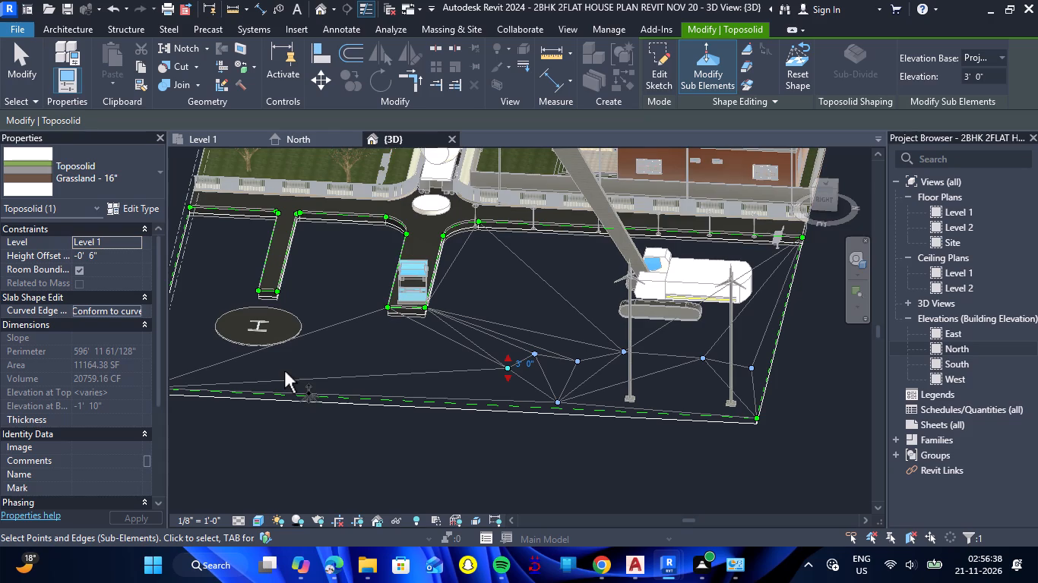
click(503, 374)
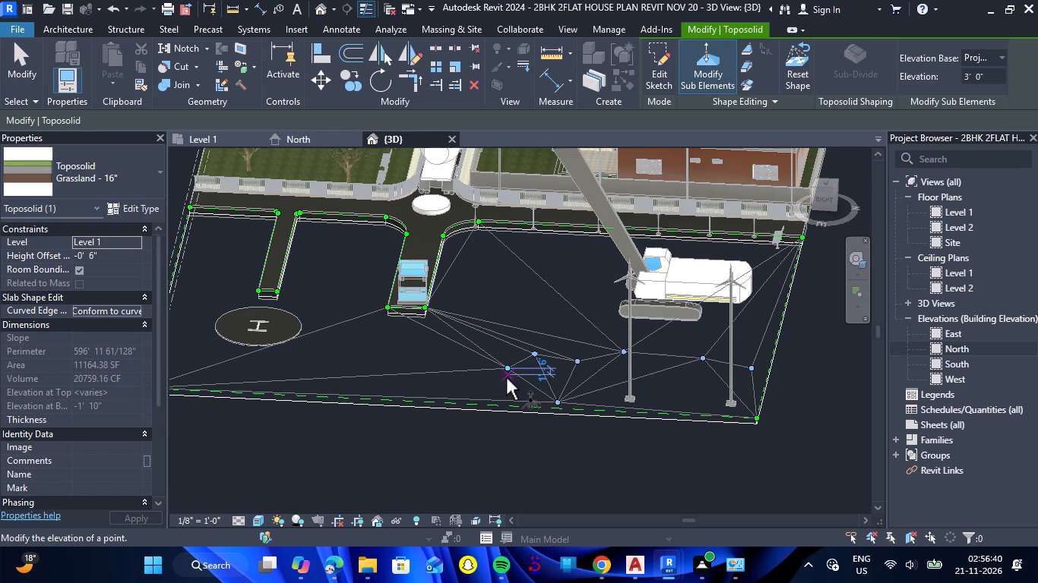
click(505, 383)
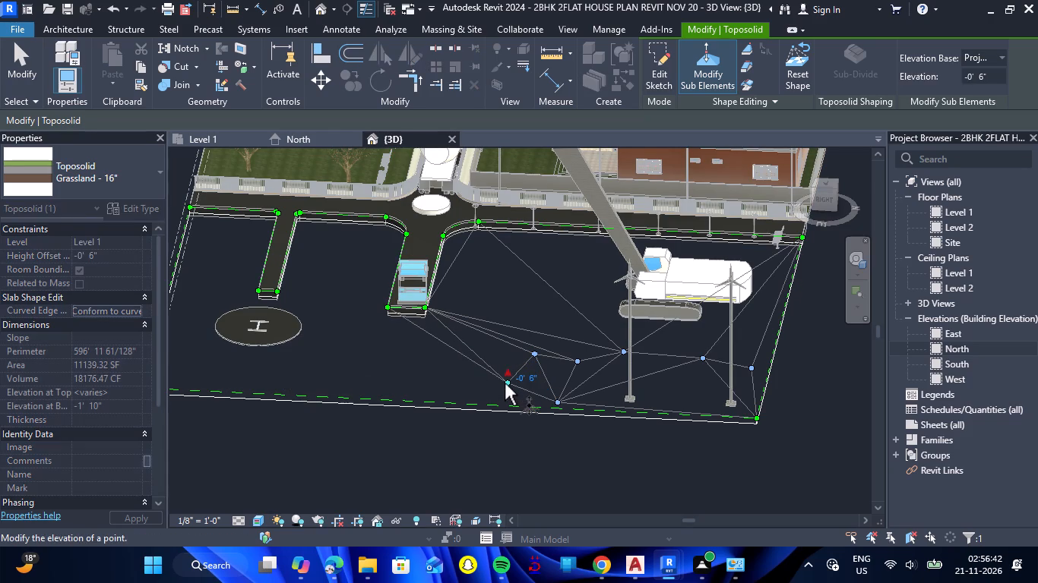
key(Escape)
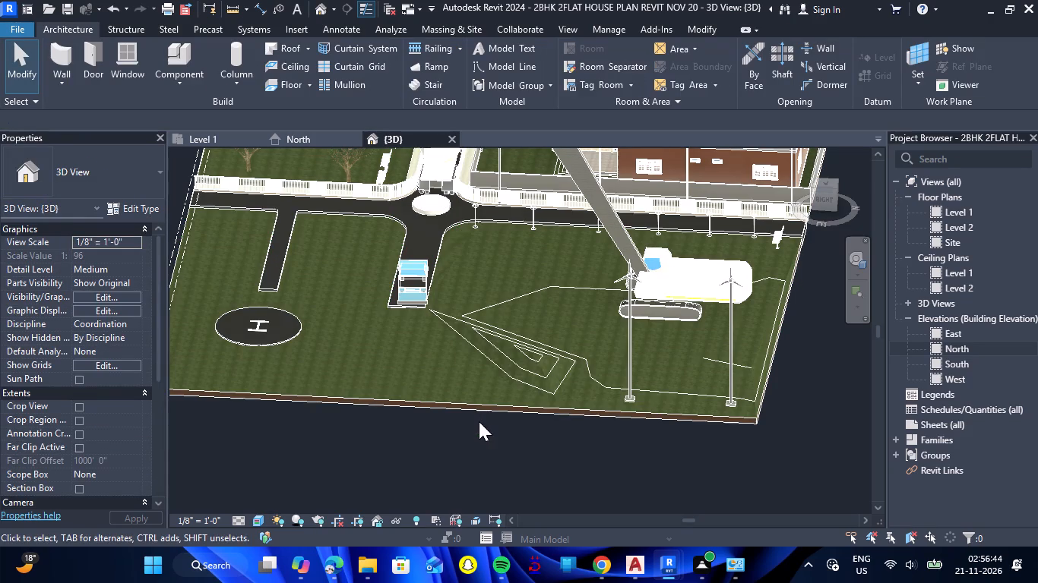
Examine the reshaped grassland and the whole site from an oblique view.
shift+drag(502, 440, 547, 440)
shift+right_drag(502, 440, 547, 440)
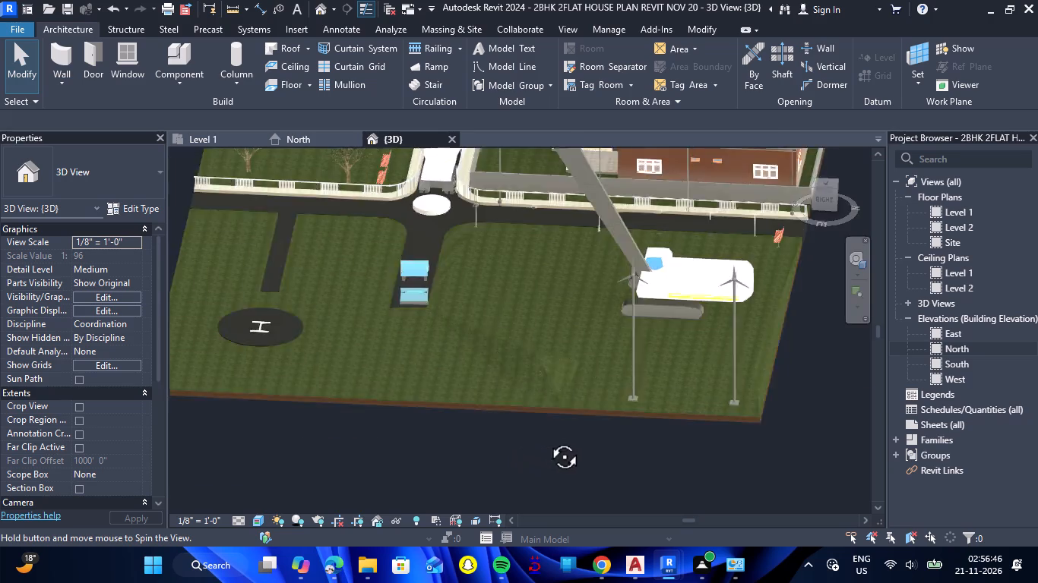
shift+drag(547, 440, 591, 430)
shift+right_drag(547, 440, 591, 430)
scroll(564, 444, down, 3)
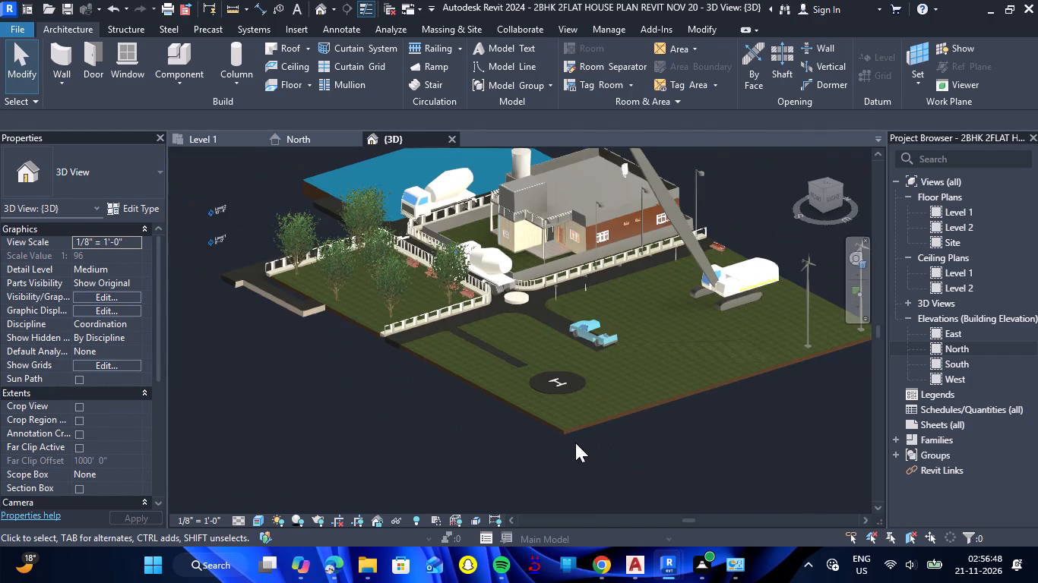
scroll(787, 398, down, 2)
scroll(861, 355, up, 5)
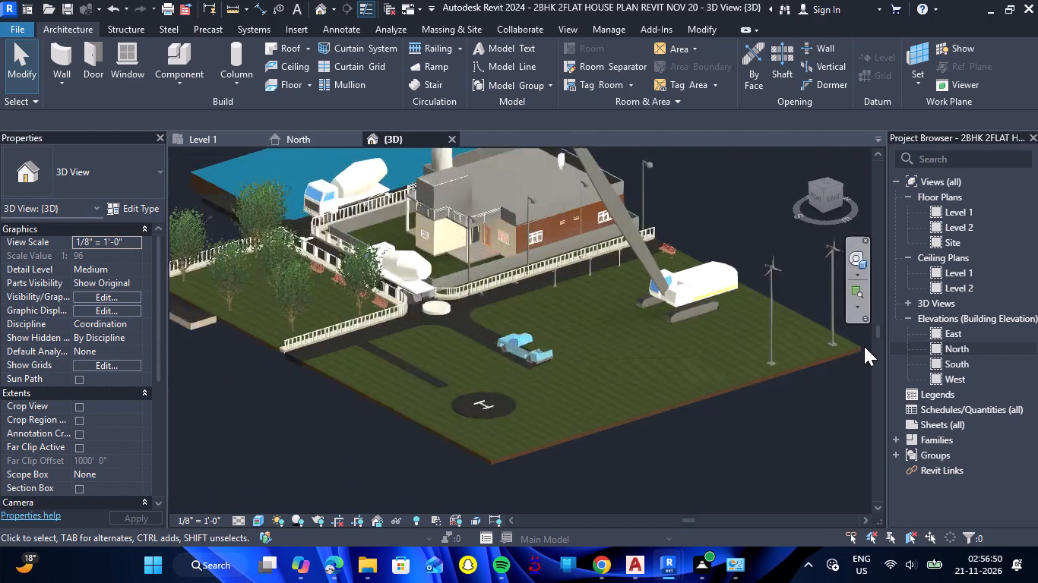
scroll(864, 346, up, 2)
Set the elevation of the toposolid shape point between the two wind generators to 7'.
click(745, 384)
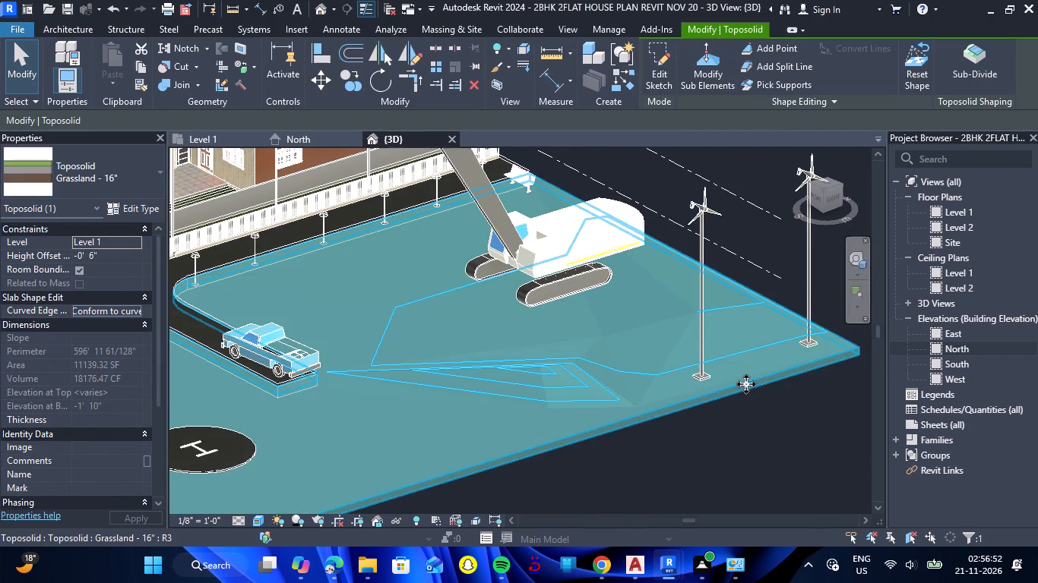
click(748, 383)
click(759, 49)
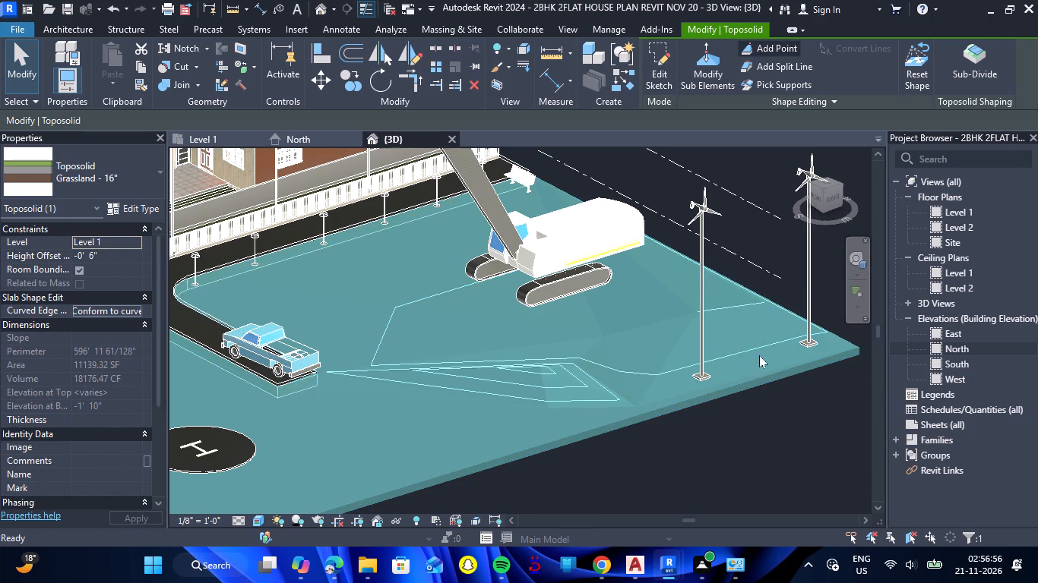
scroll(869, 342, up, 6)
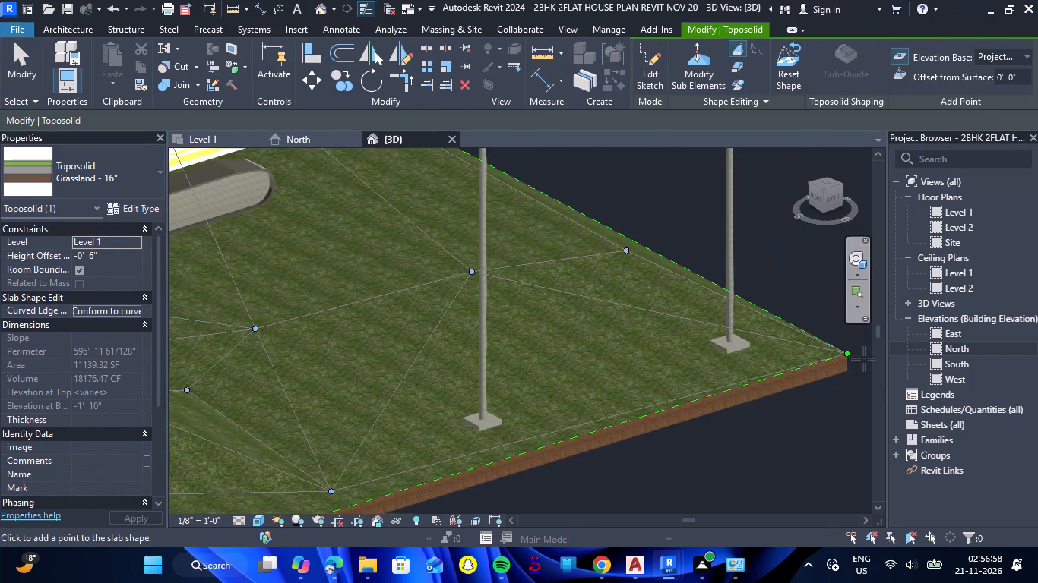
key(Escape)
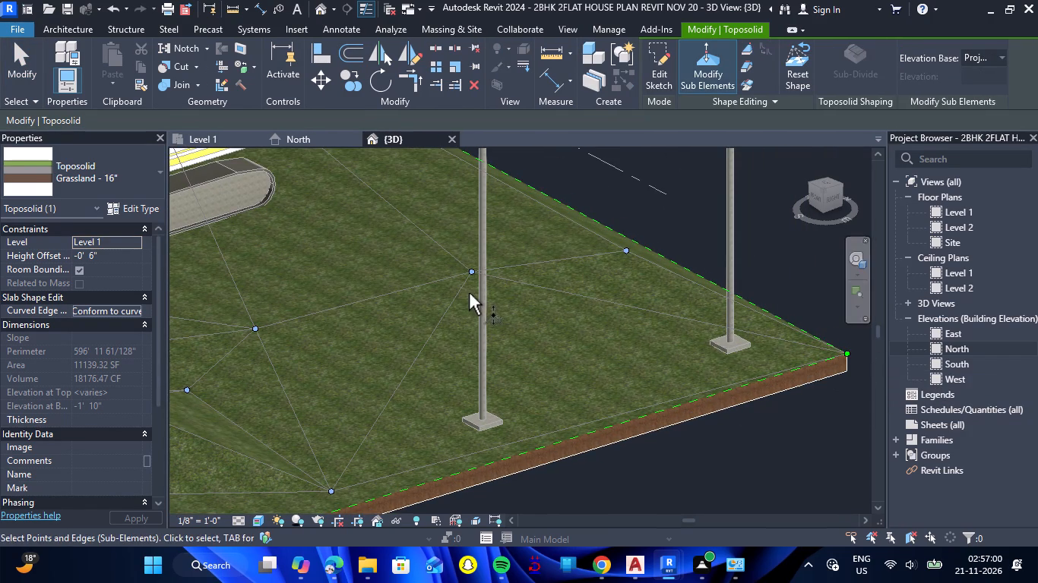
click(474, 274)
click(495, 263)
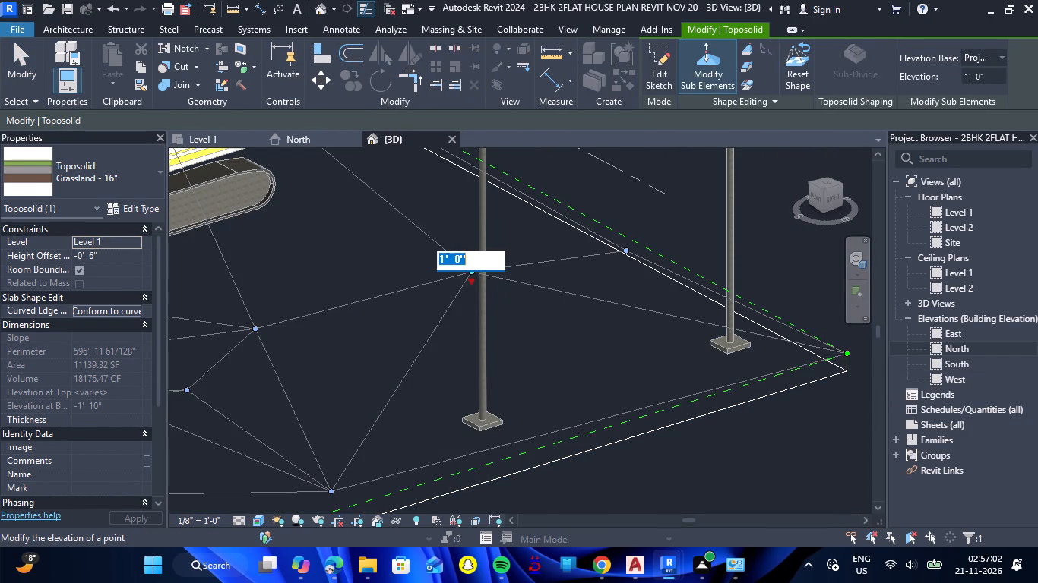
text(7')
key(Return)
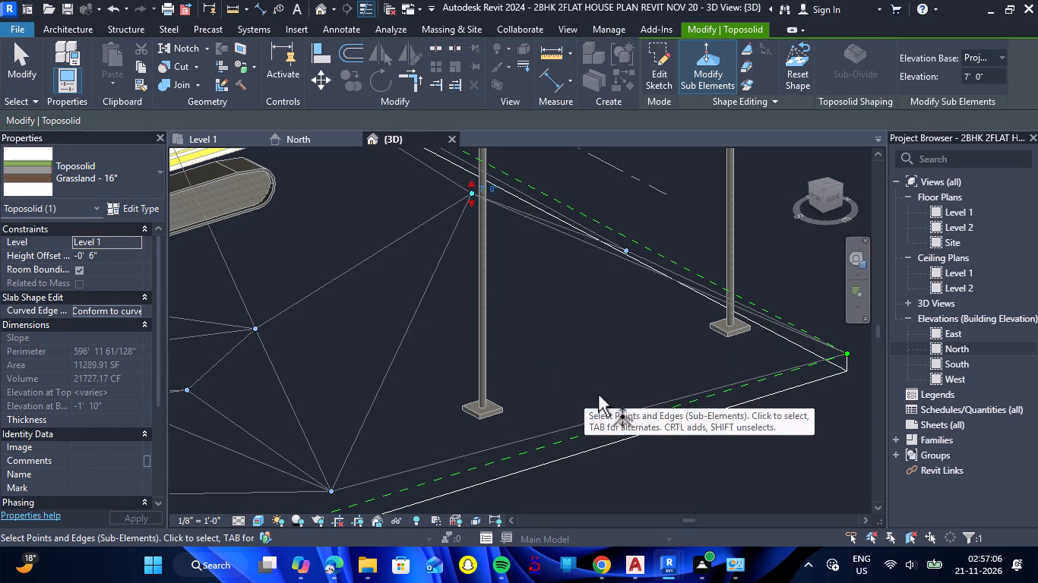
Add four more shape points on the sloping grassland surface around the southern wind generator, with 0' 0" offset from the surface.
click(746, 59)
click(748, 53)
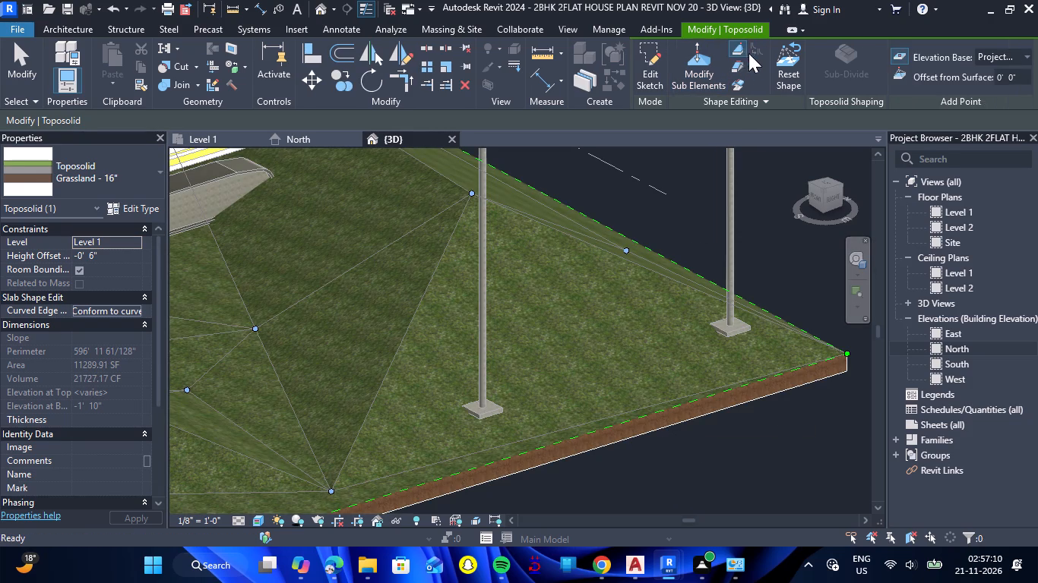
click(568, 331)
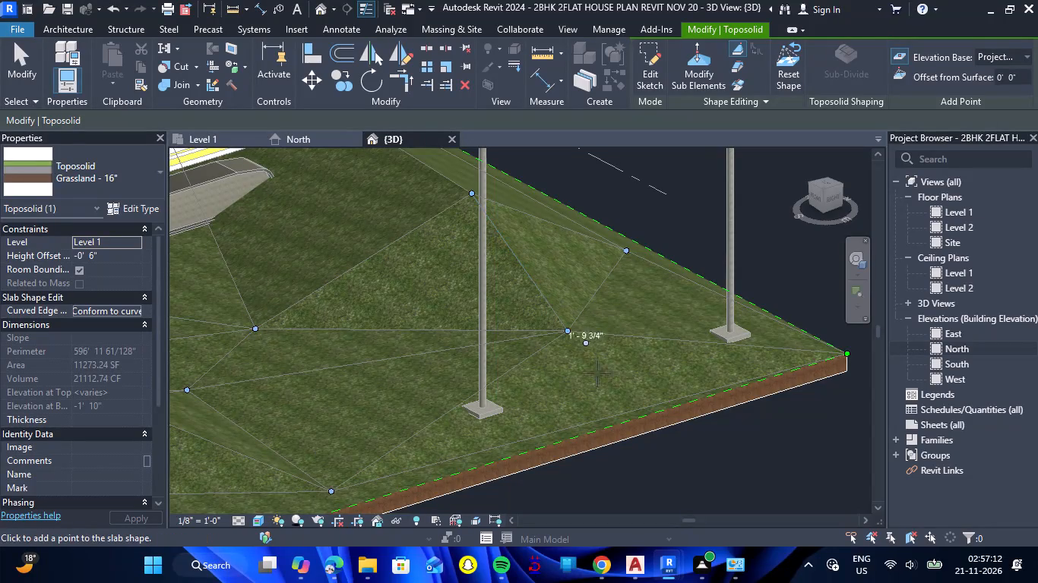
click(598, 382)
click(458, 362)
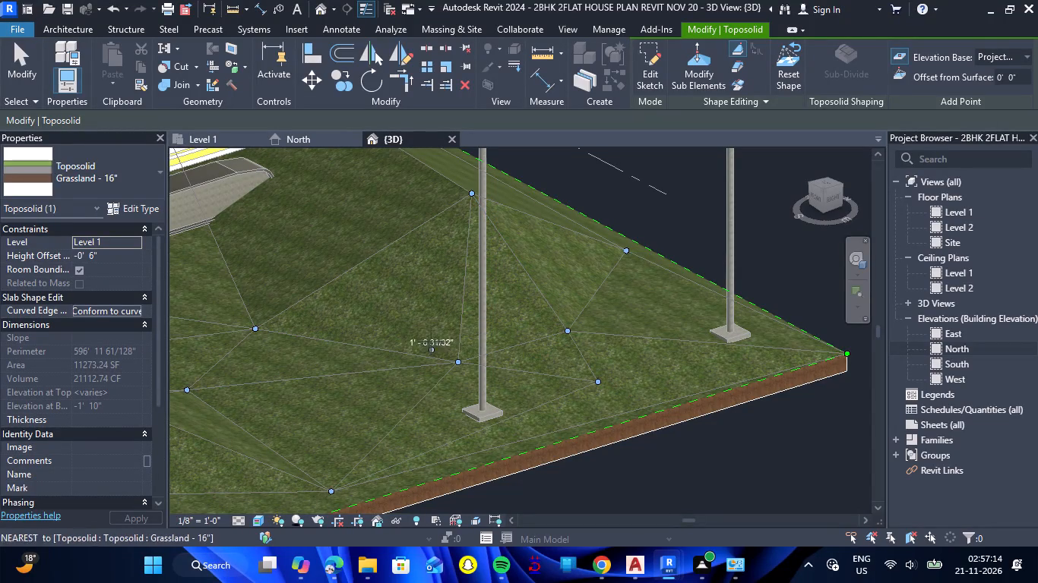
click(431, 331)
key(Escape)
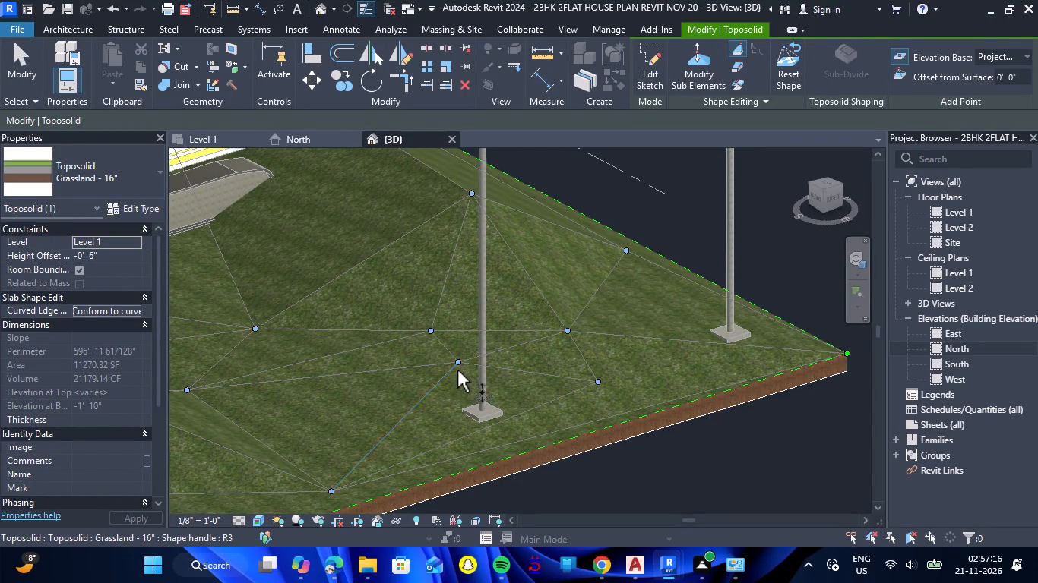
Set the elevation of the added toposolid shape point beside the southern wind generator's base to 5'.
click(458, 363)
click(459, 348)
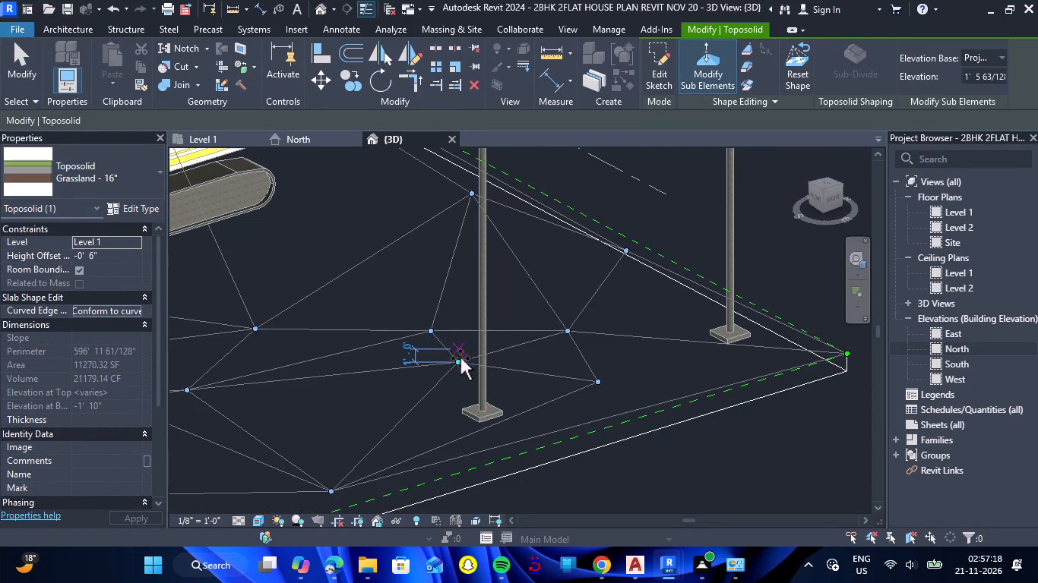
click(474, 346)
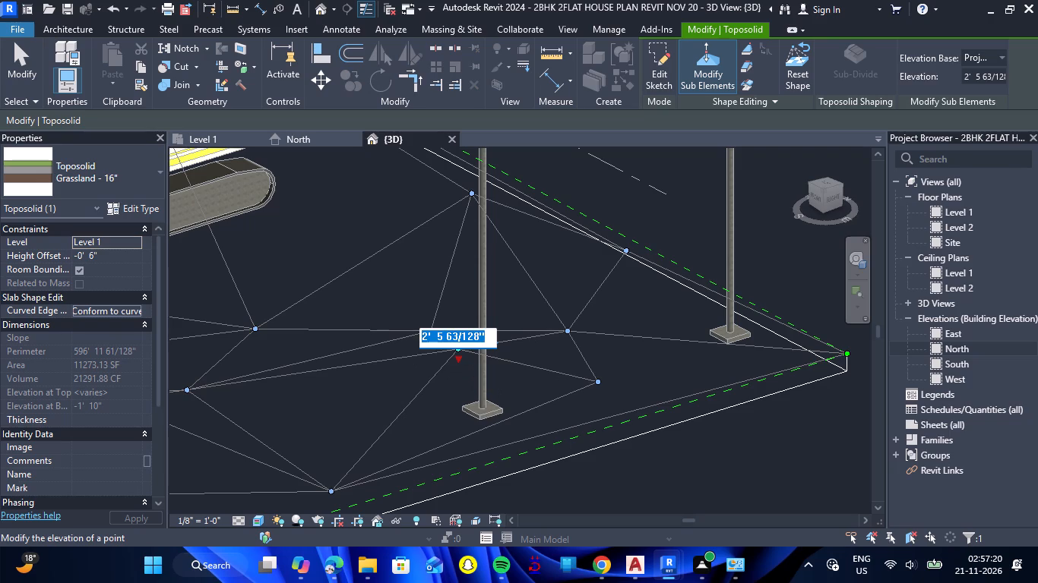
text(5')
key(Return)
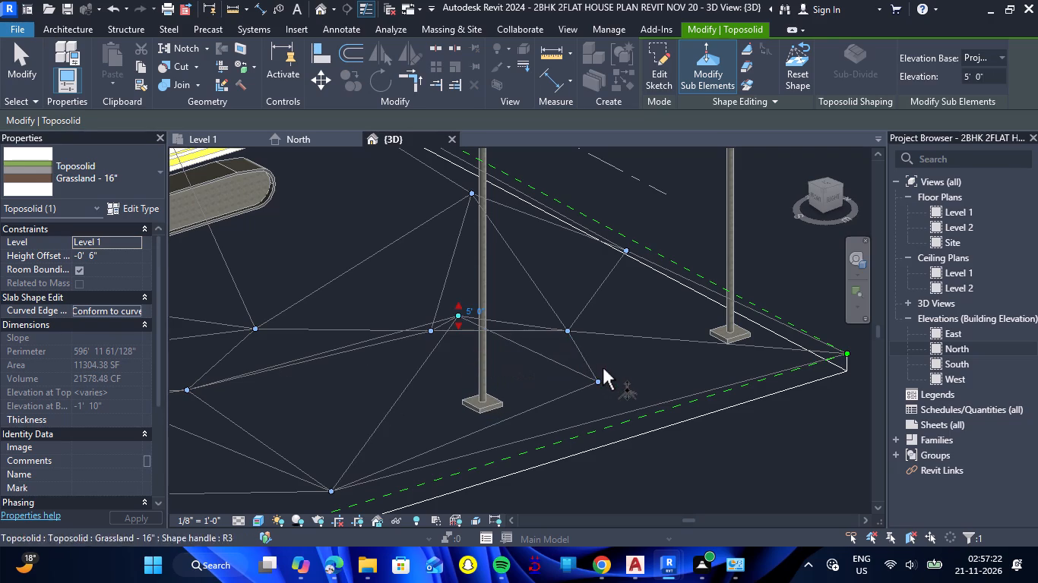
Set the elevation of the shape point between the two wind generators, nearest the grassland's eastern edge, to 10' and finish shape editing.
click(606, 367)
click(600, 382)
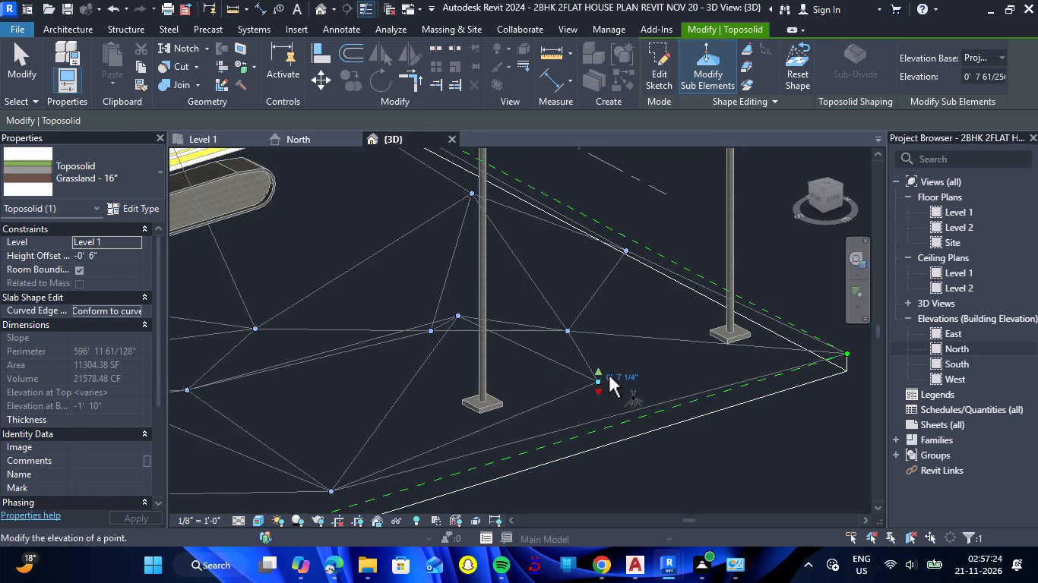
click(609, 376)
click(618, 374)
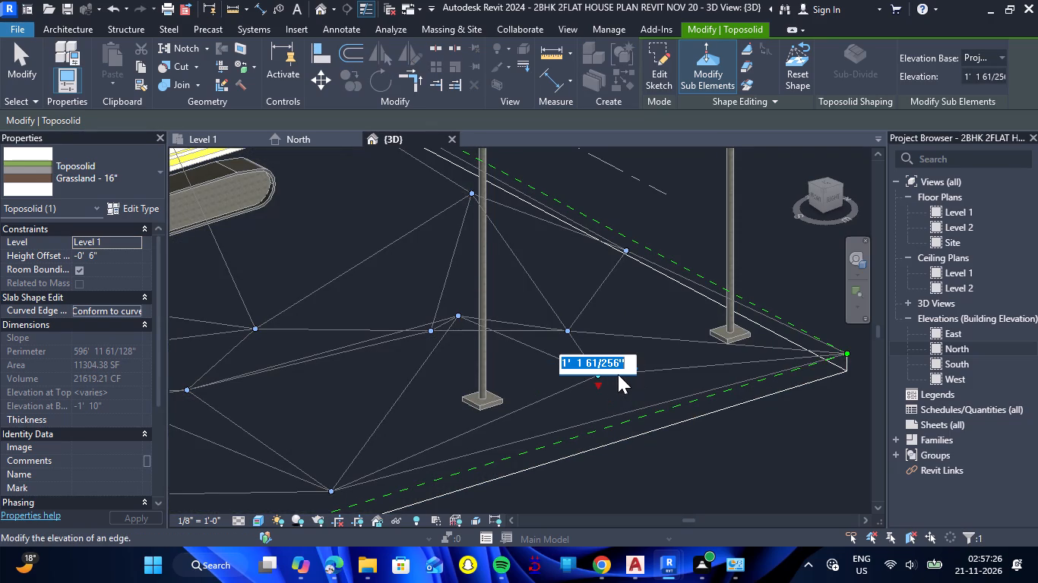
text(10')
key(Return)
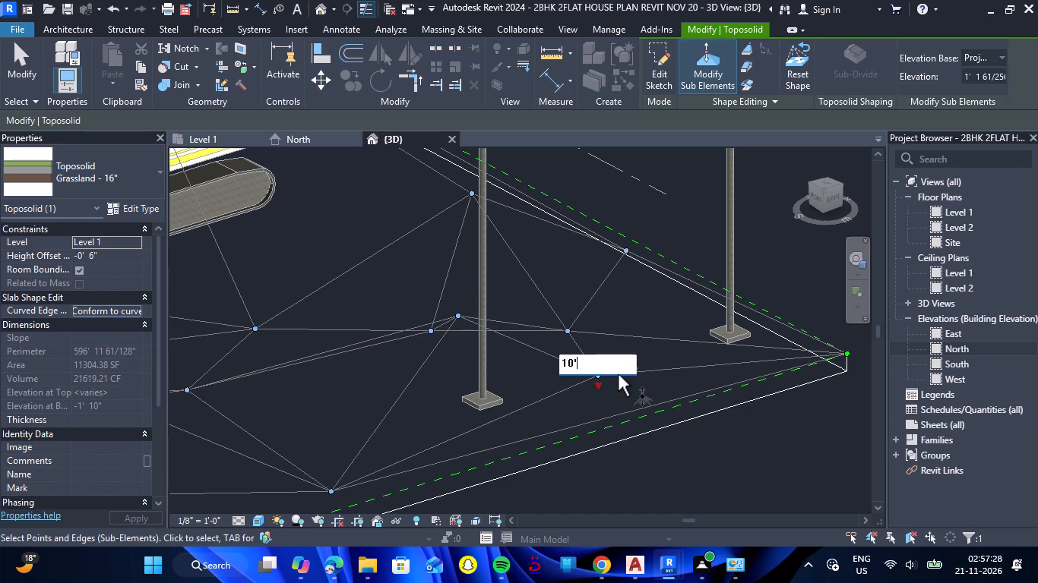
click(760, 425)
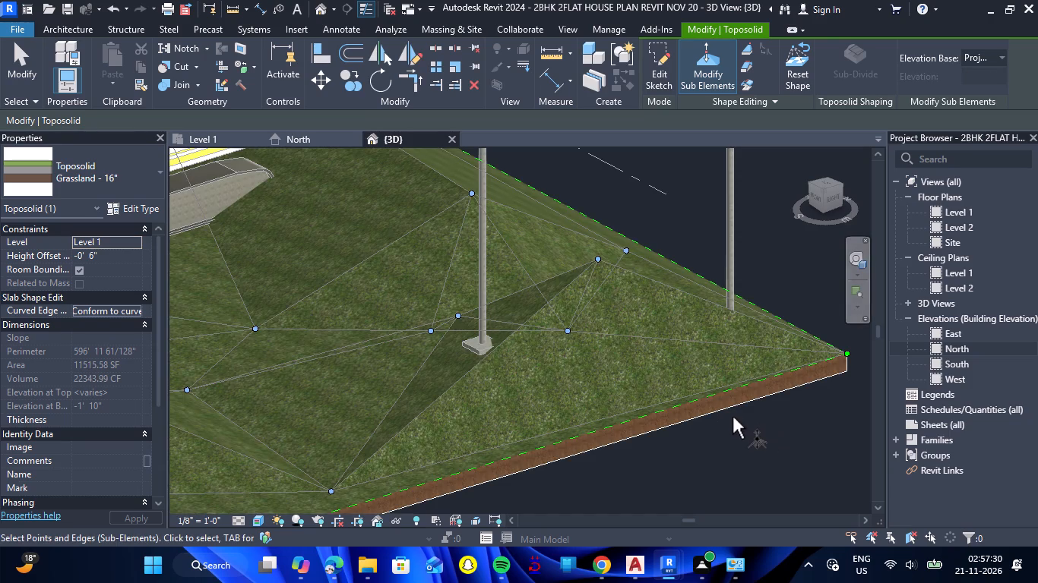
scroll(730, 379, down, 8)
scroll(773, 343, up, 5)
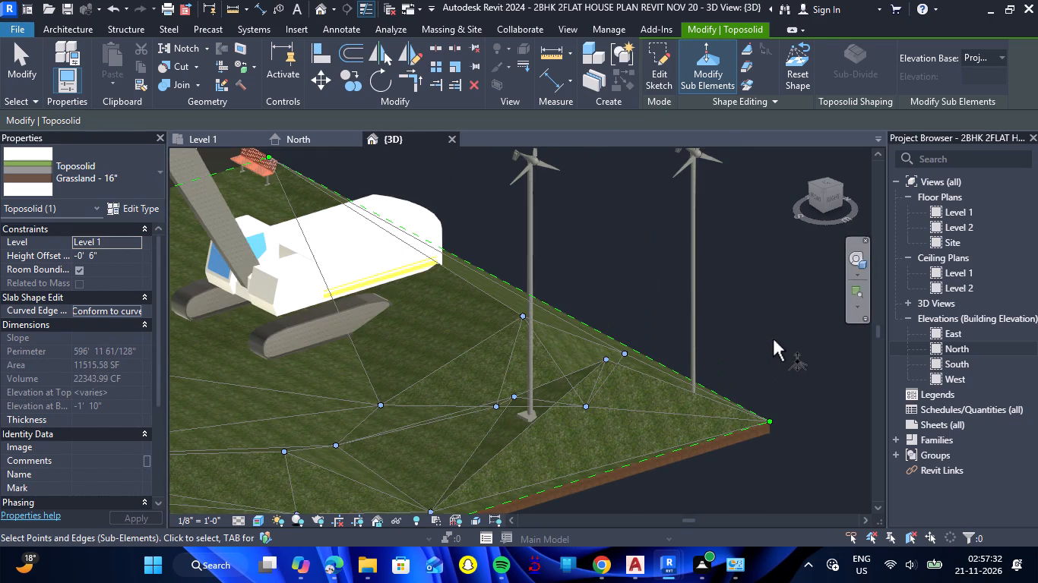
key(Escape)
Set the northern wind generator's offset from host to 10', then reduce it to 5'.
click(690, 369)
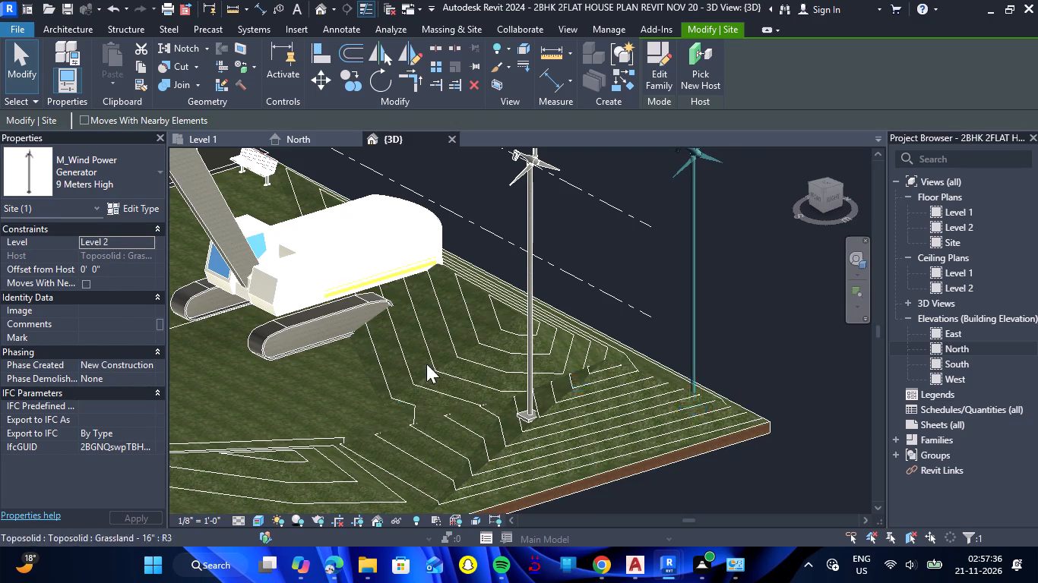
click(127, 268)
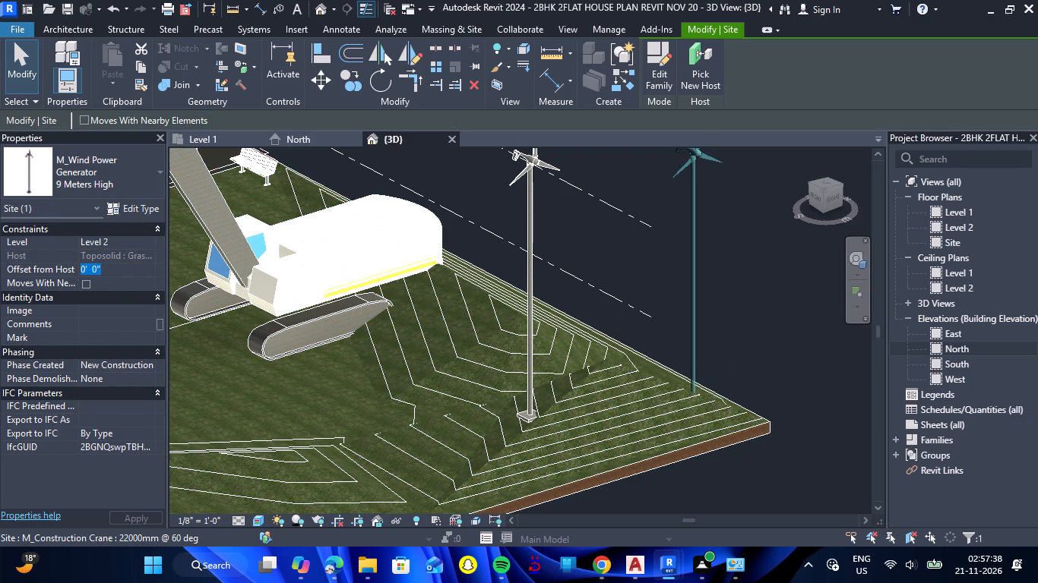
text(10')
key(Return)
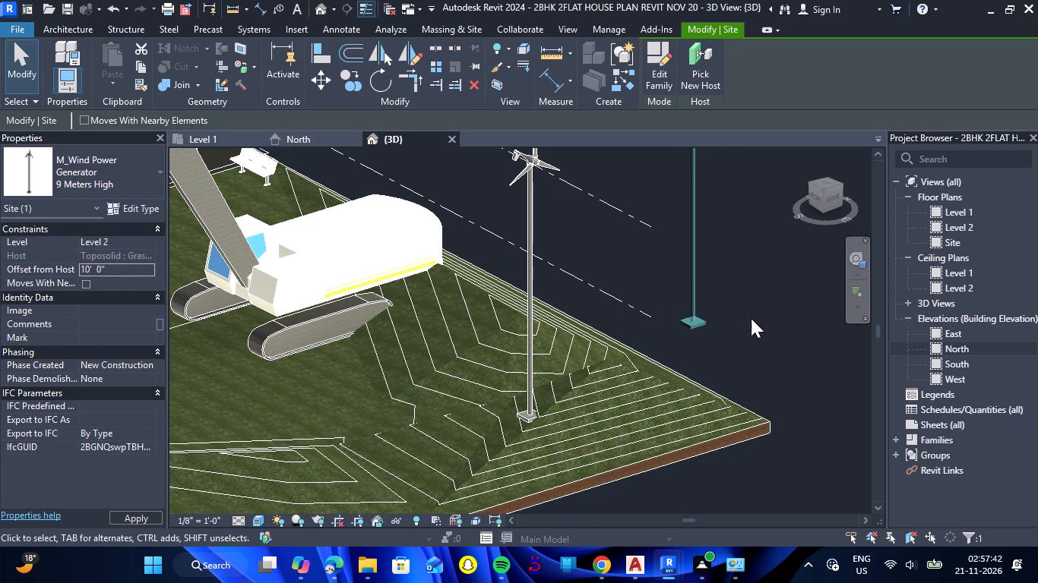
click(126, 276)
text(5')
key(Return)
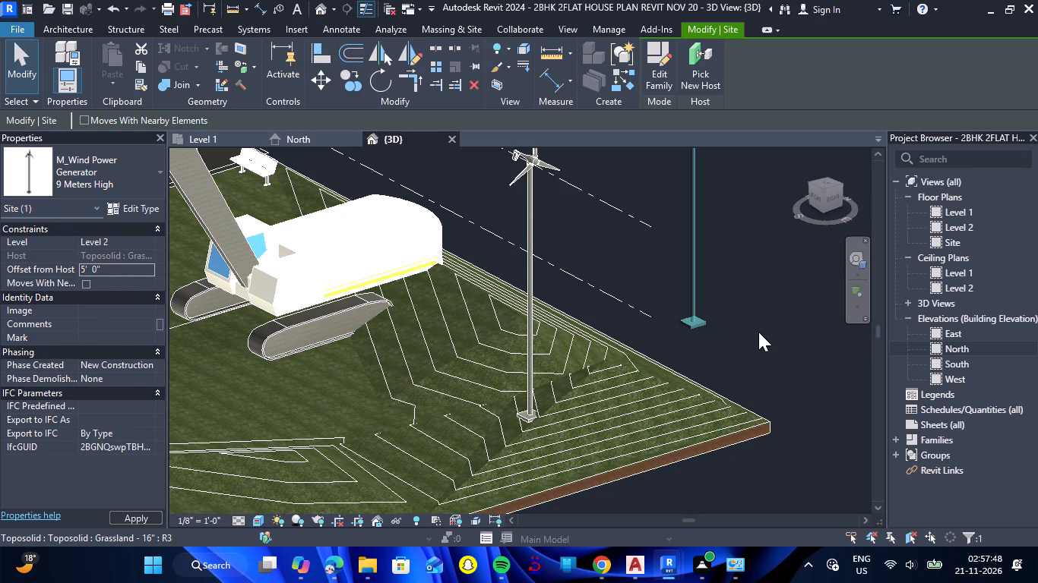
Nudge the northern wind generator away from the grassland's corner toward the southern wind generator.
key(Left)
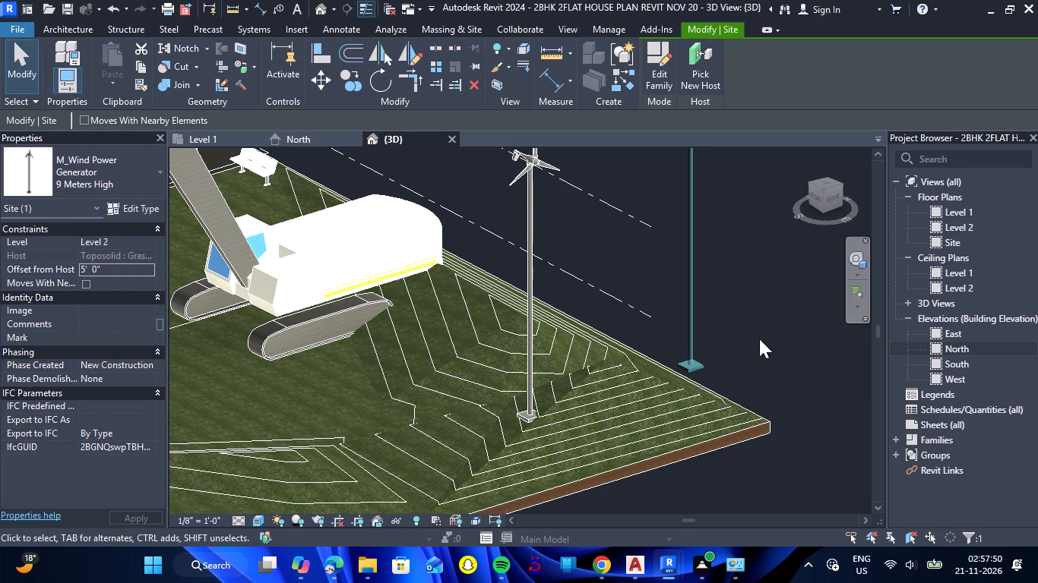
key(Left)
key(Left)
key(Left)
key(Left)
key(Left)
key(Left)
key(Left)
key(Left)
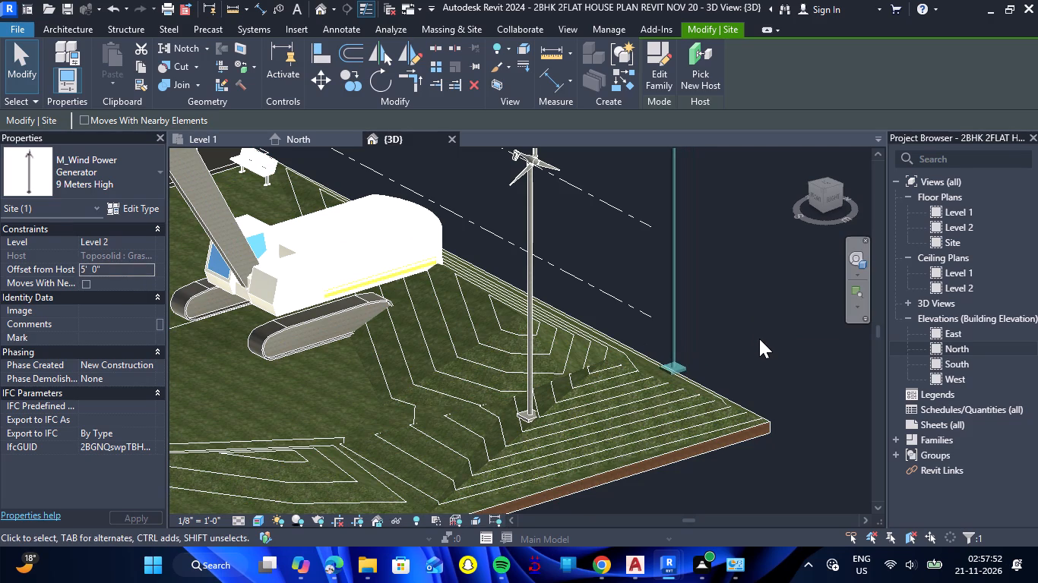
key(Left)
key(Left)
key(Left)
key(Left)
key(Left)
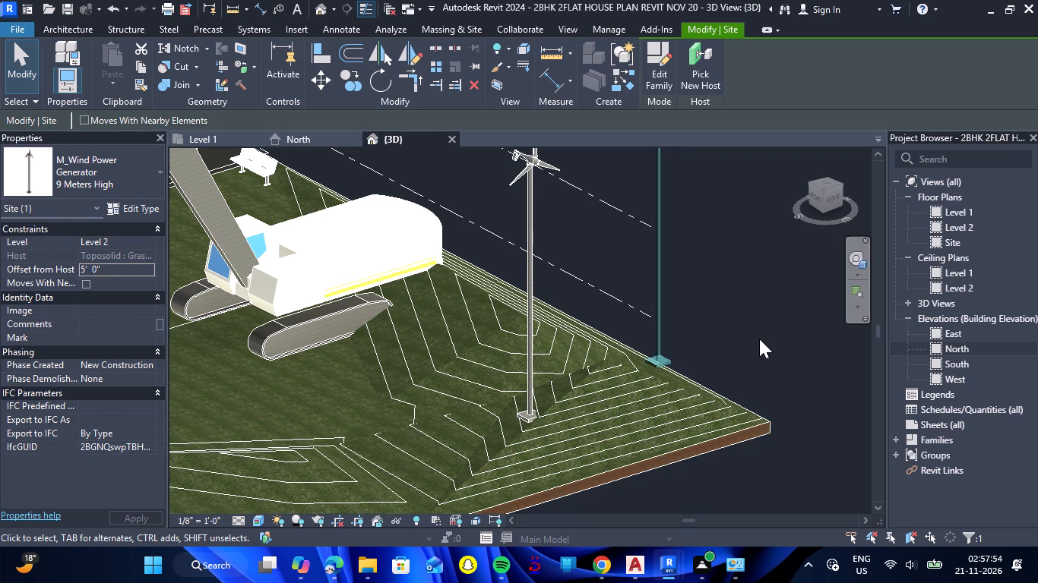
key(Down)
click(767, 338)
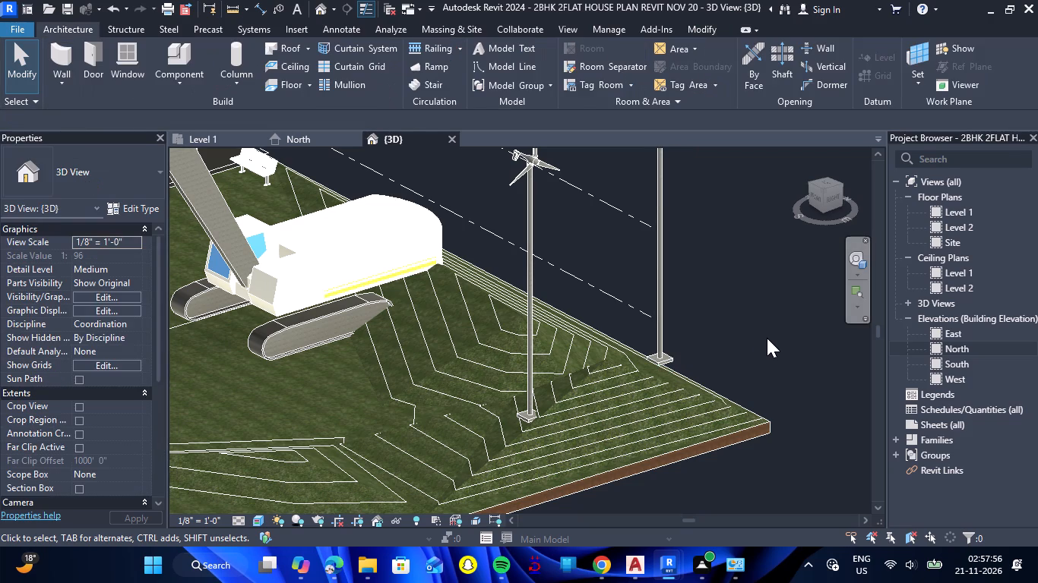
Move the northern wind generator southeast across the slope, closer to the southern wind generator.
shift+drag(772, 344, 688, 339)
shift+right_drag(772, 344, 688, 339)
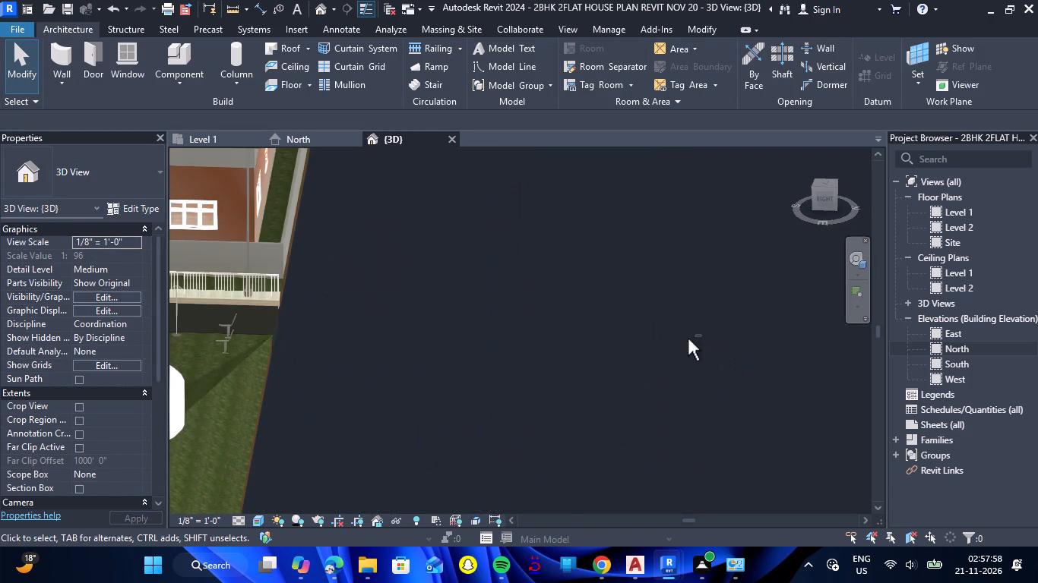
scroll(667, 314, down, 7)
scroll(467, 410, up, 8)
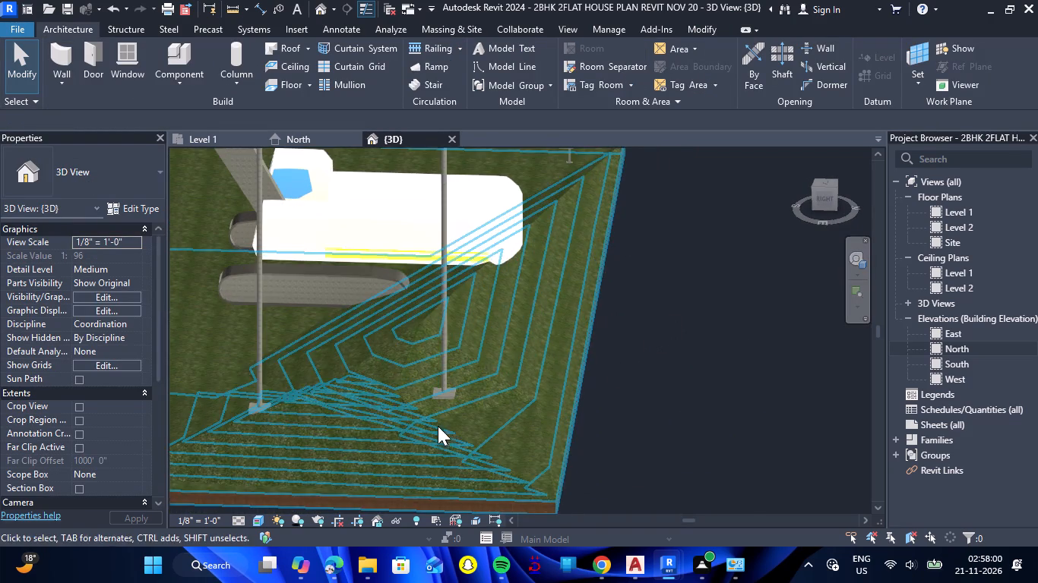
scroll(422, 427, up, 6)
drag(473, 351, 358, 386)
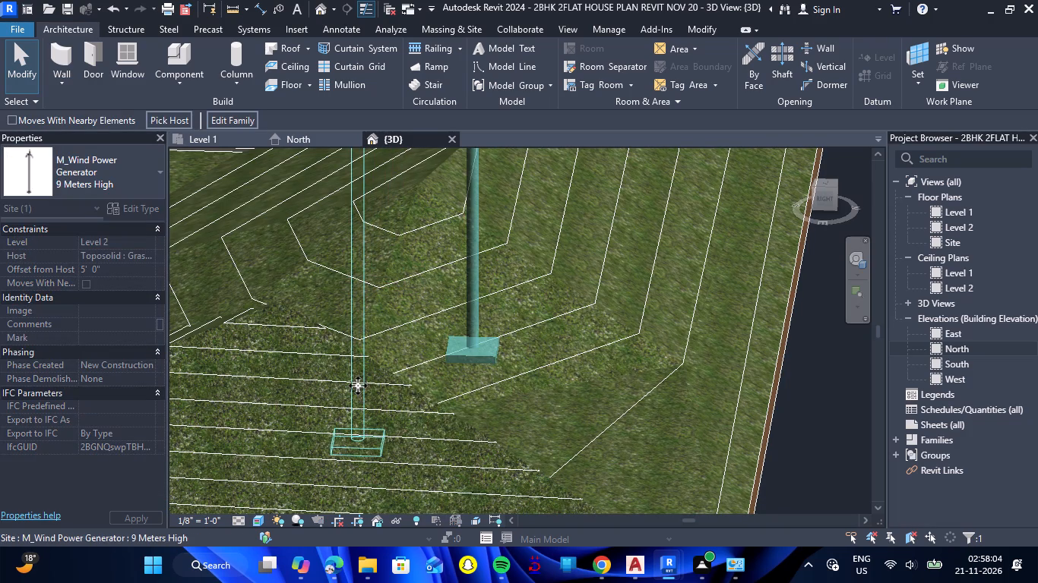
click(817, 389)
Rotate the southern wind generator a half turn so its rotor faces the opposite way.
scroll(589, 389, down, 2)
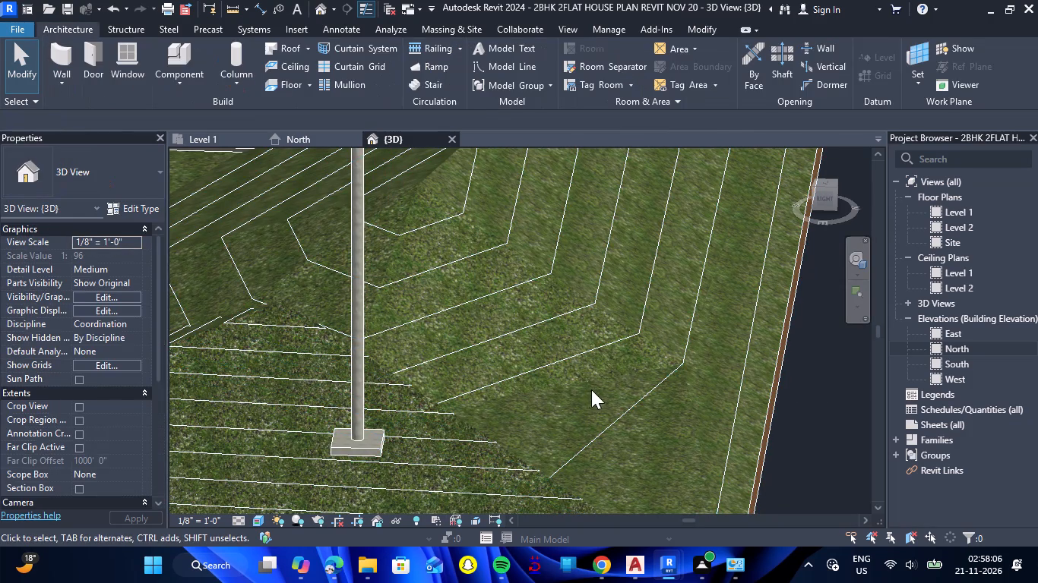
scroll(591, 389, down, 8)
scroll(530, 244, up, 4)
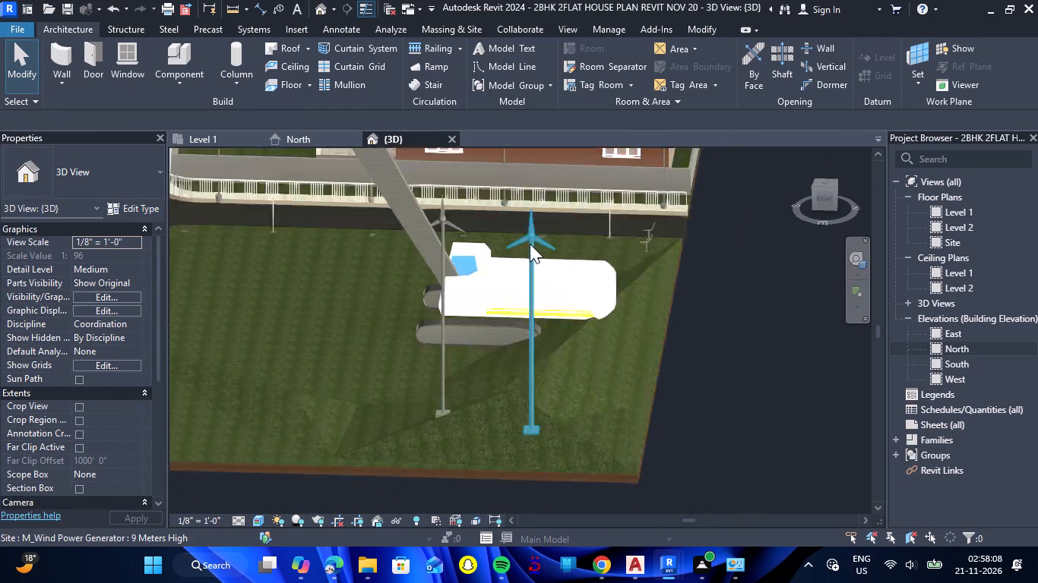
scroll(530, 244, up, 5)
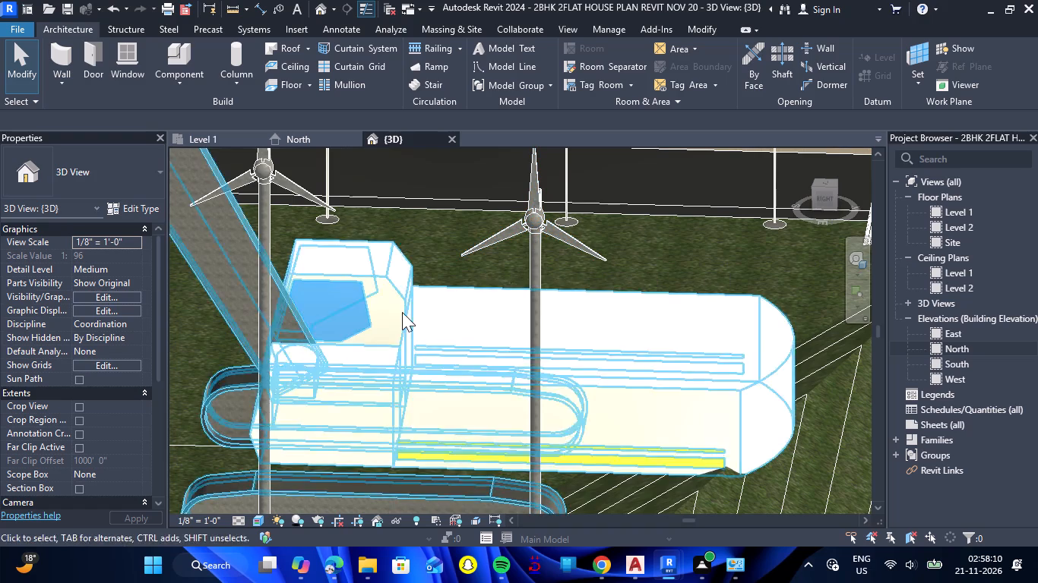
scroll(391, 339, down, 8)
drag(624, 385, 634, 383)
shift+right_drag(624, 385, 634, 383)
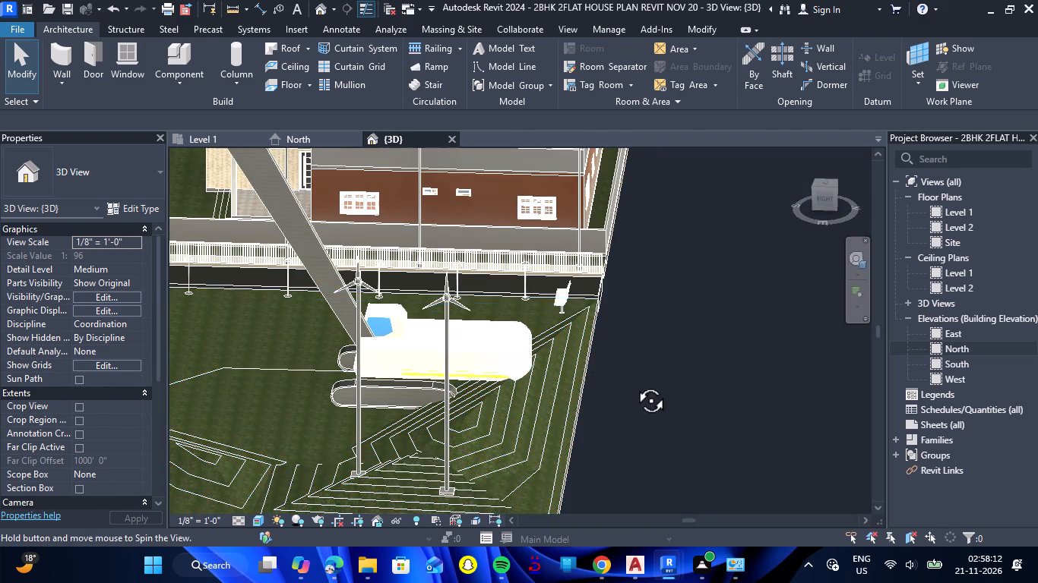
shift+right_drag(634, 383, 673, 376)
drag(634, 383, 673, 376)
scroll(644, 197, up, 8)
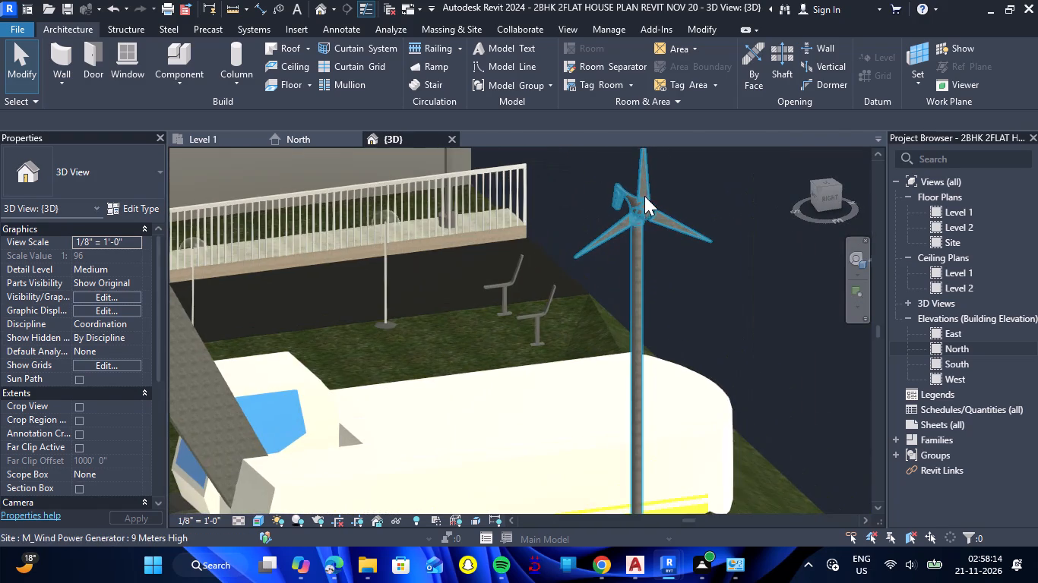
click(638, 227)
key(space)
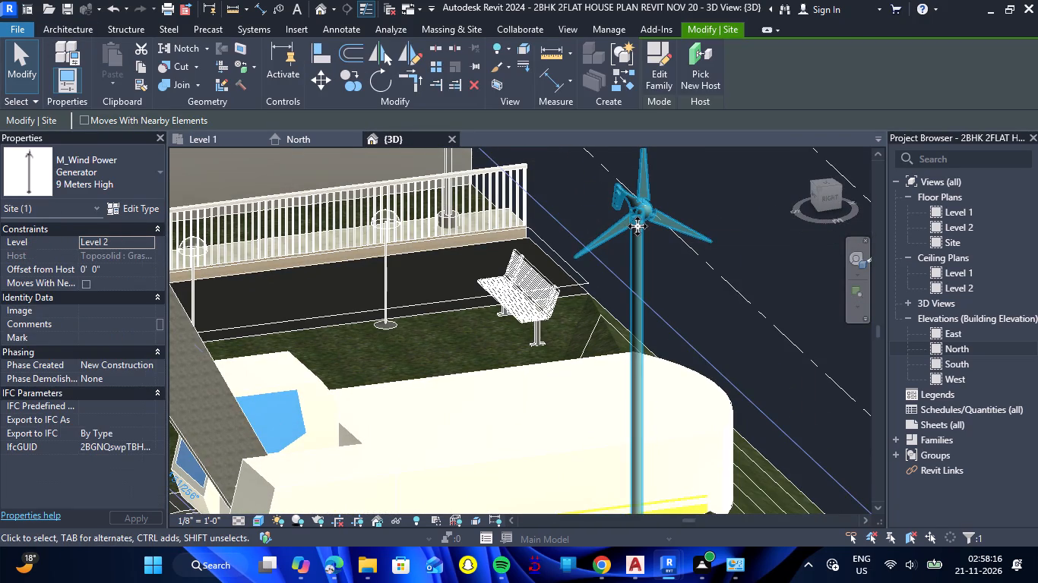
key(space)
scroll(574, 247, down, 6)
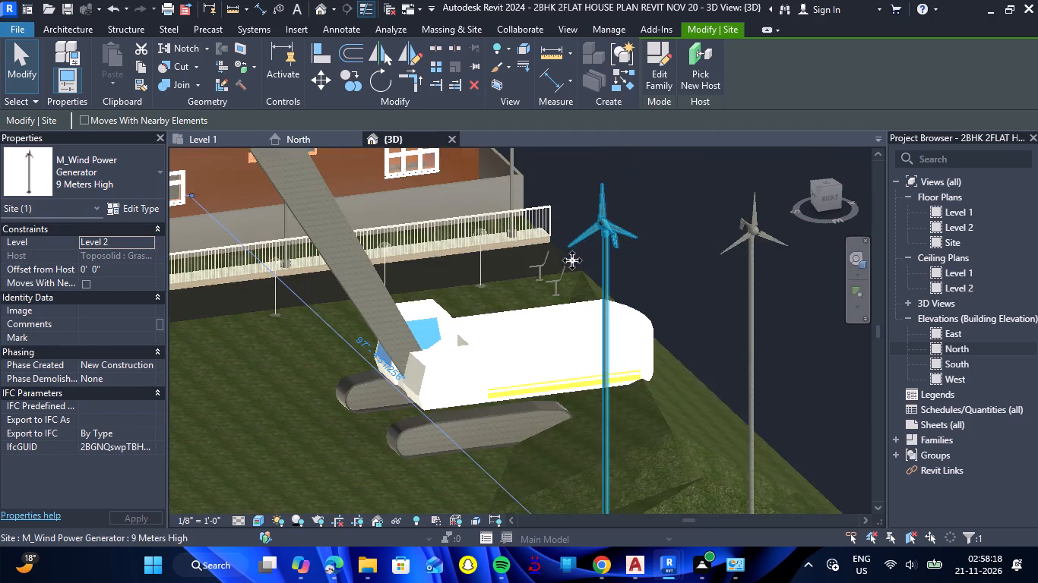
Rotate the northern wind generator a half turn to match the southern one.
click(729, 263)
key(space)
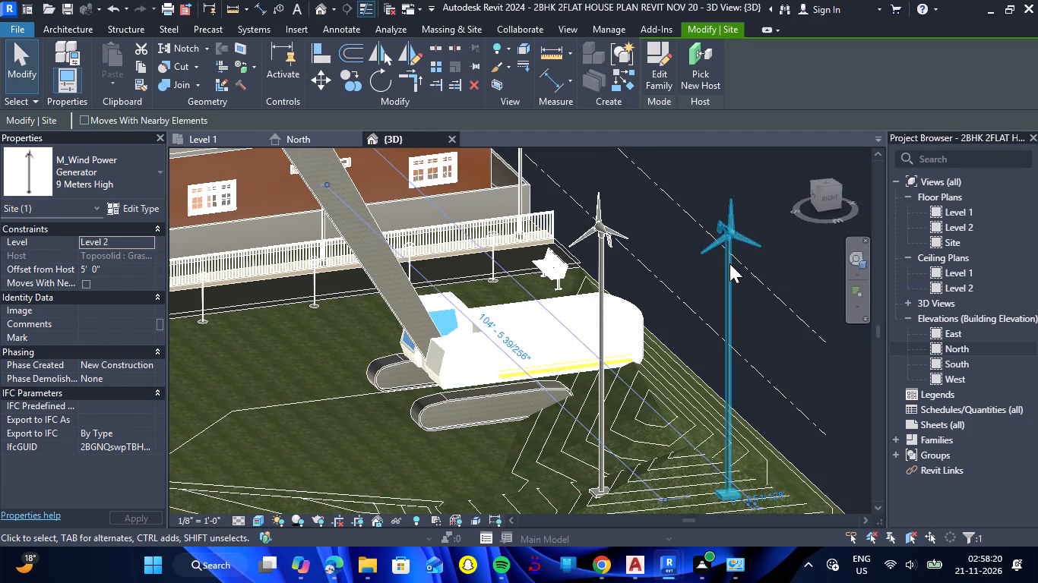
key(space)
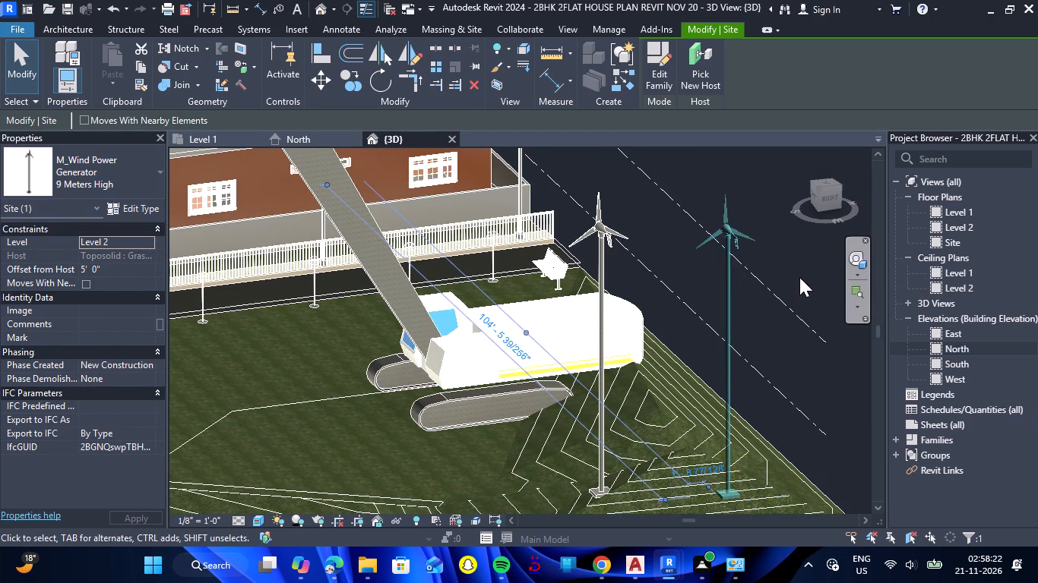
click(799, 274)
Place four 400W Halogen - 120V street lights in a row on the house-side footpath along the road between the PARK and the house.
scroll(588, 304, down, 10)
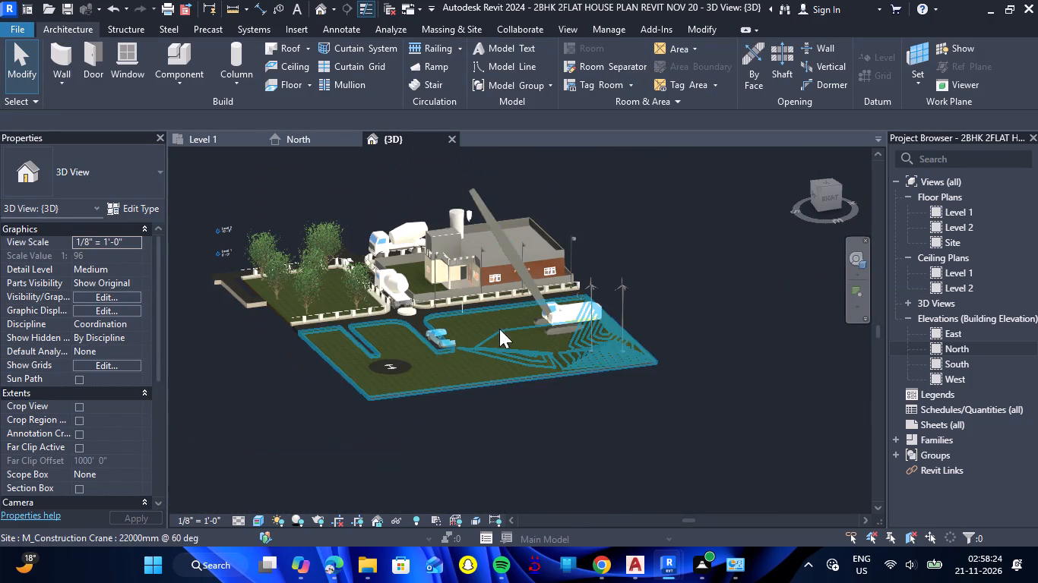
scroll(369, 345, up, 4)
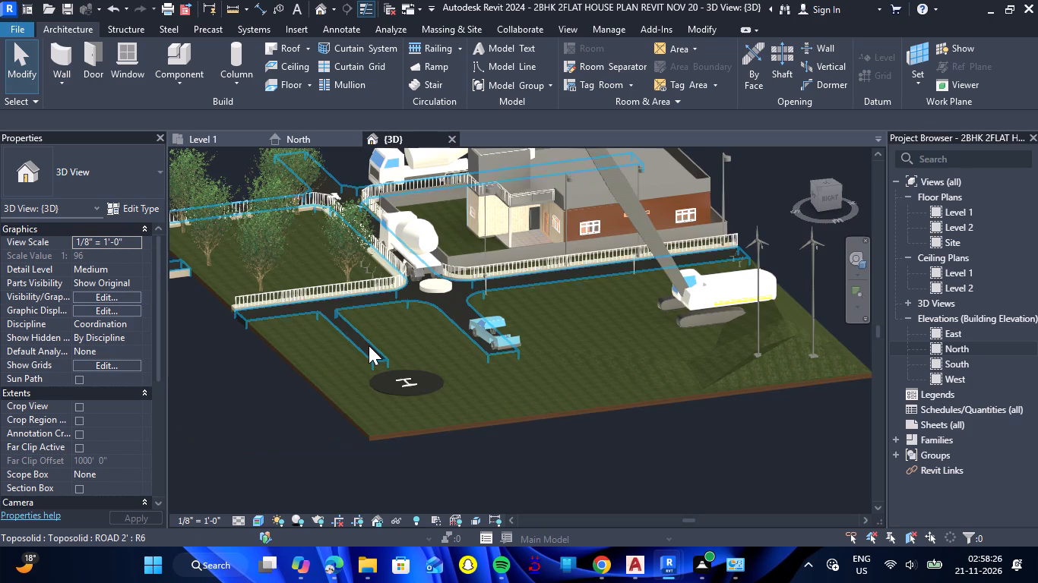
scroll(337, 349, down, 2)
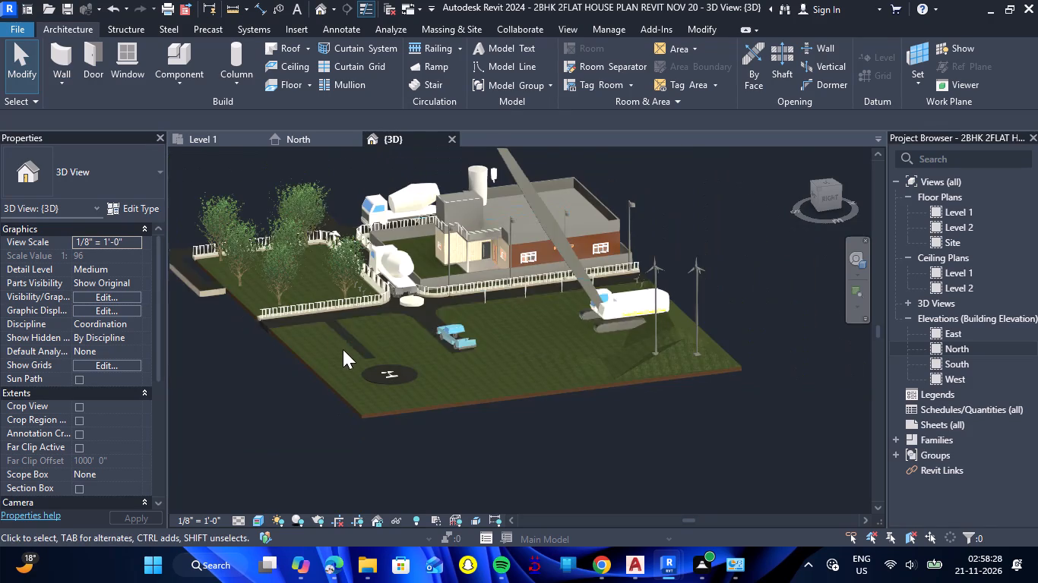
click(828, 181)
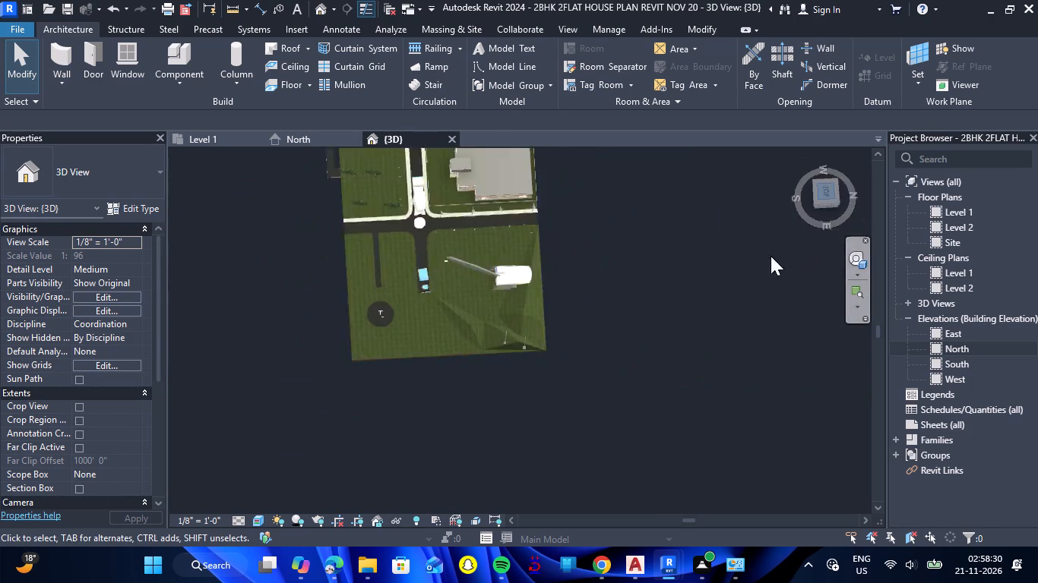
scroll(517, 279, up, 5)
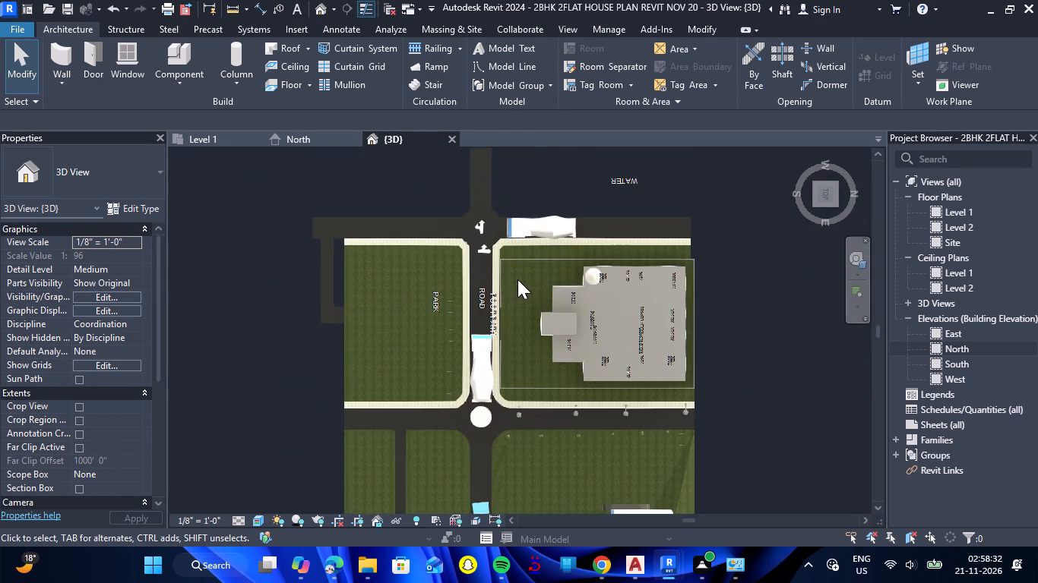
scroll(517, 279, up, 3)
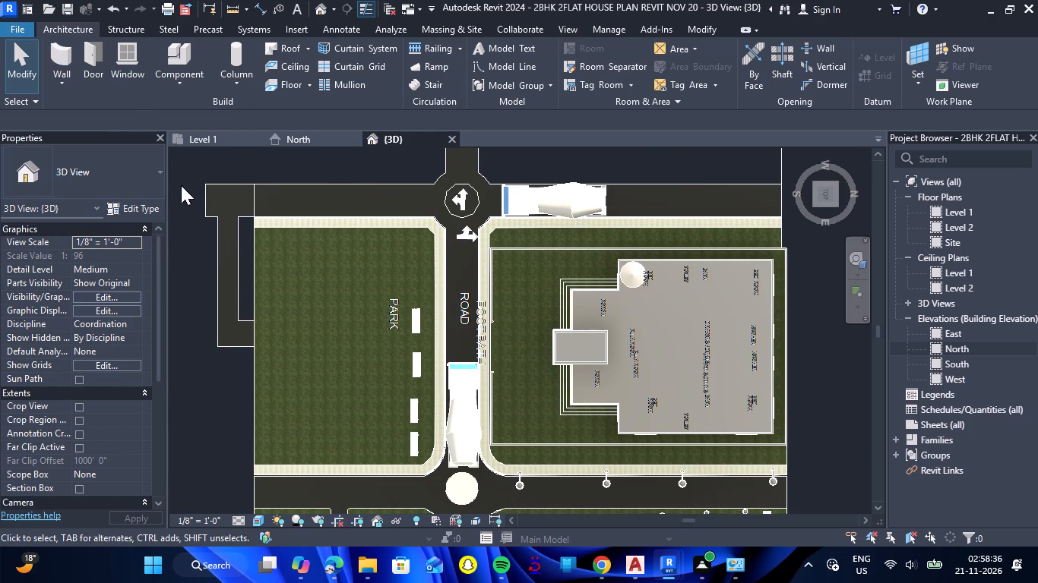
click(169, 62)
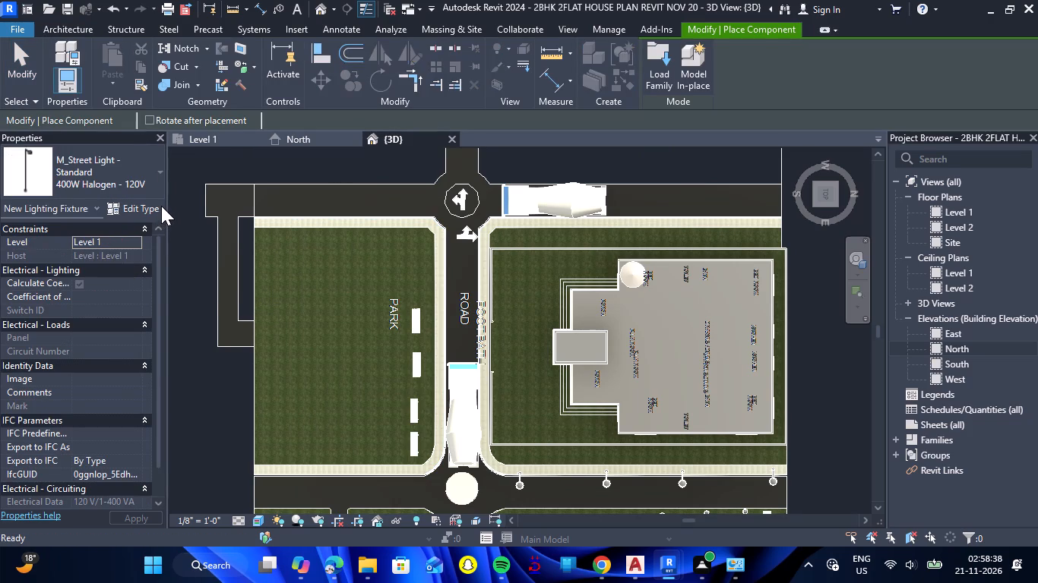
scroll(487, 235, up, 5)
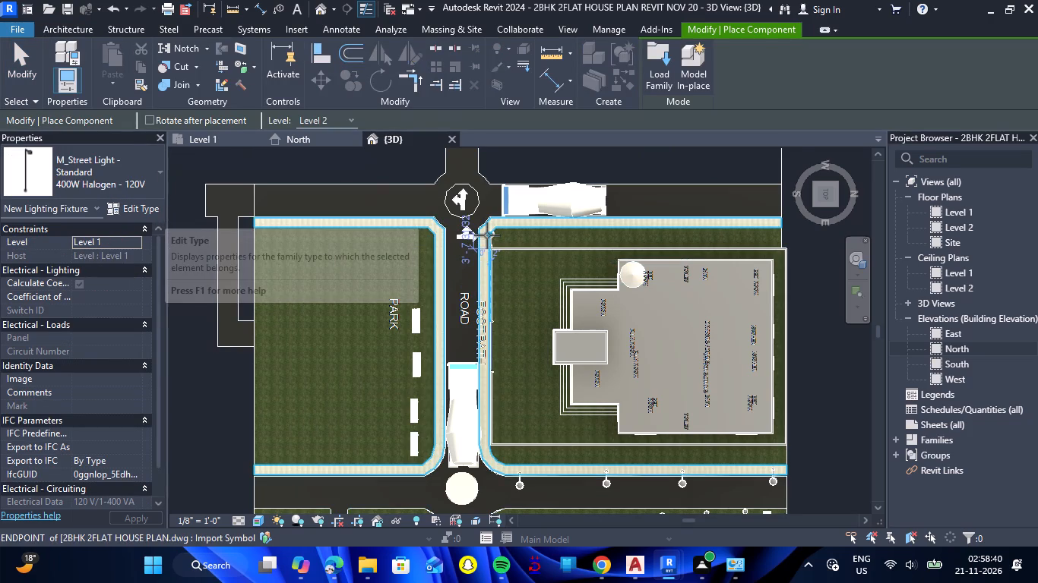
scroll(487, 235, up, 6)
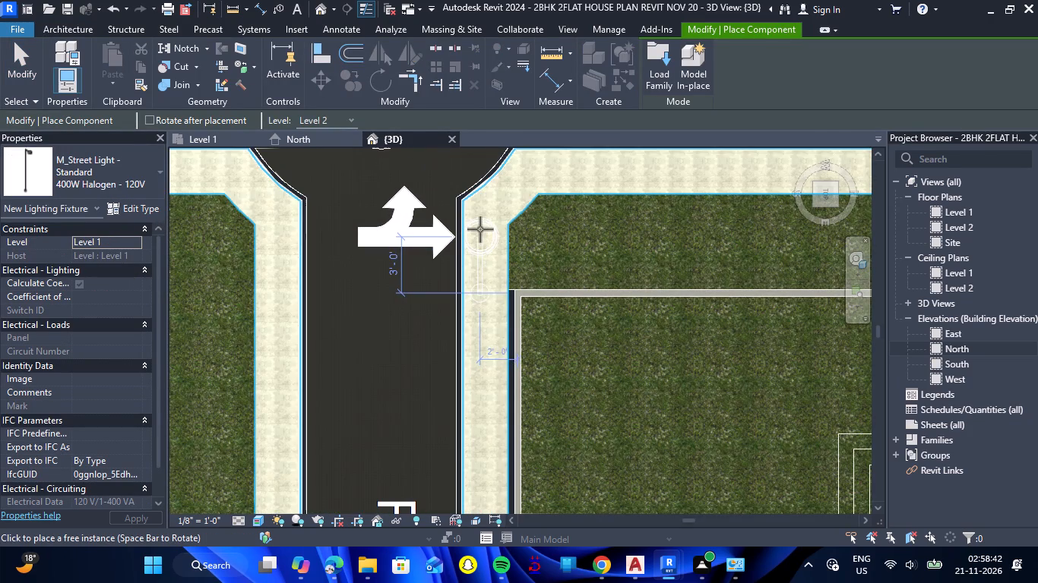
click(480, 229)
scroll(480, 229, down, 7)
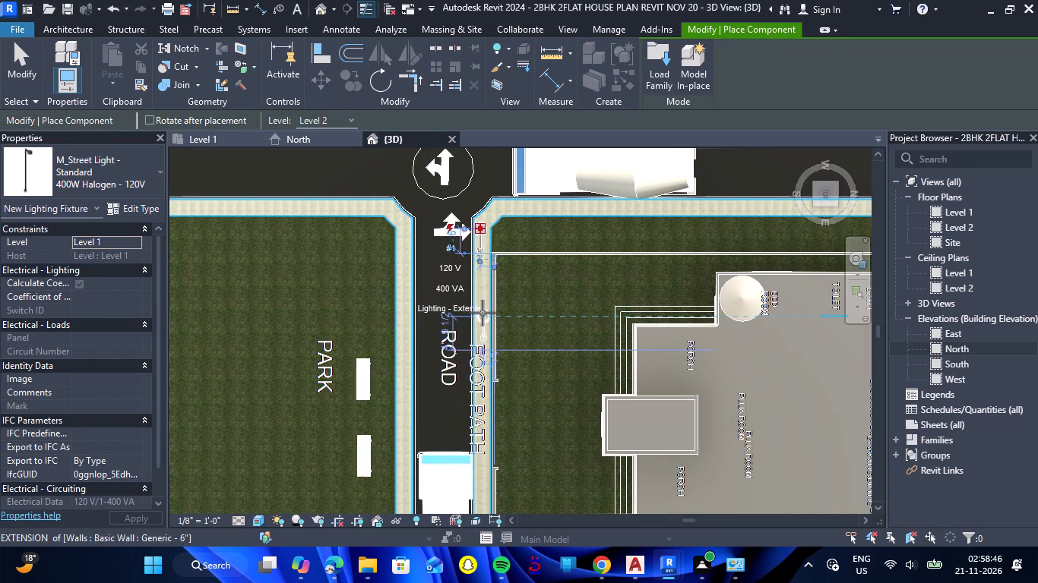
click(483, 313)
scroll(492, 288, down, 4)
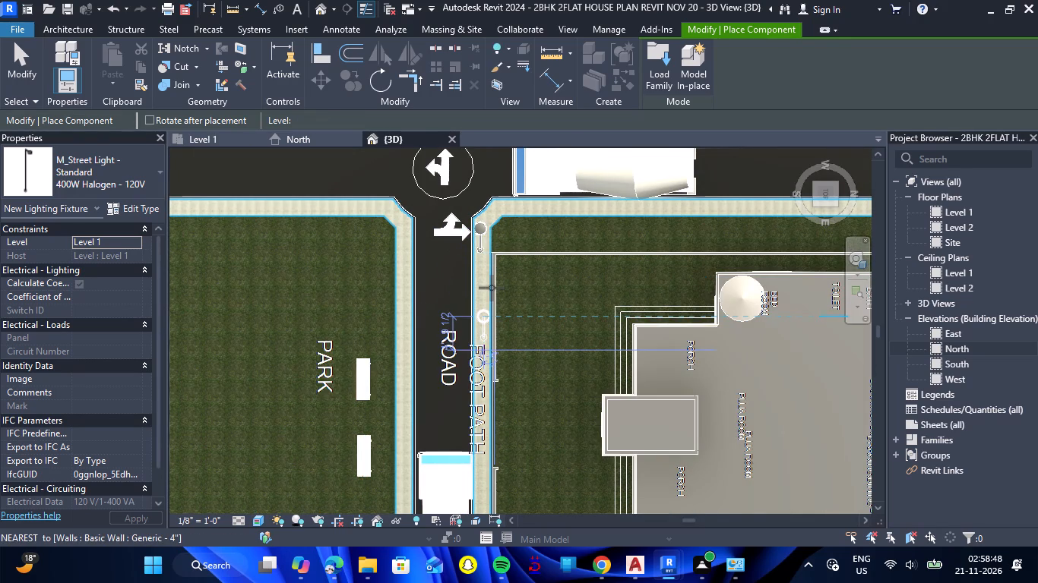
scroll(483, 373, up, 7)
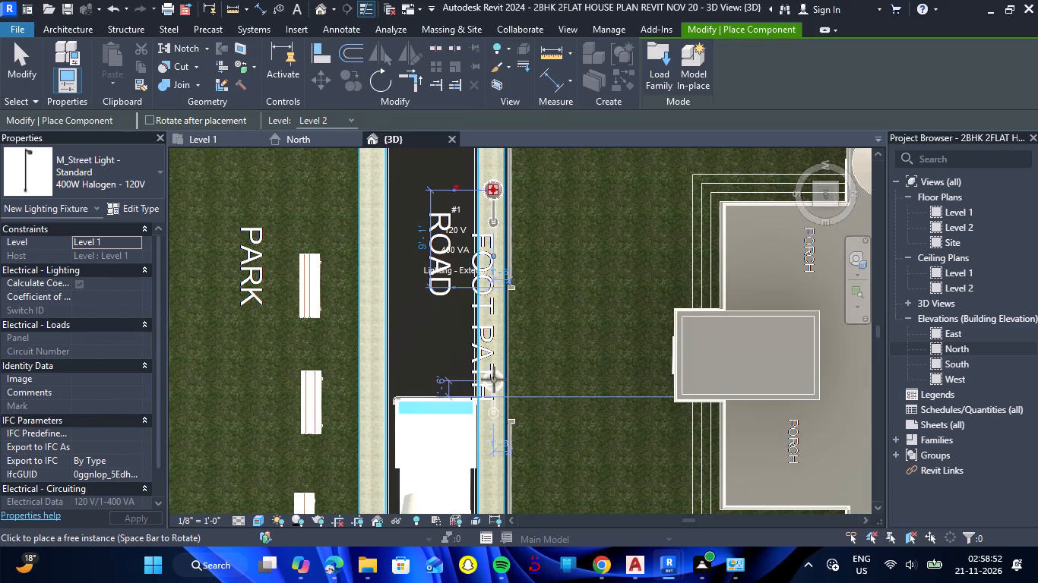
click(494, 380)
scroll(504, 342, down, 7)
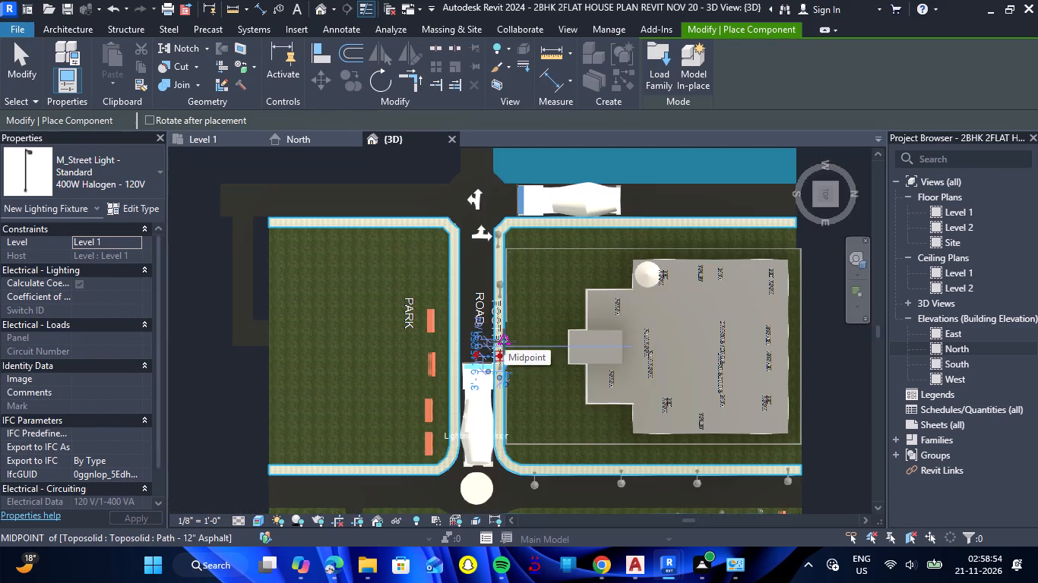
scroll(504, 342, down, 2)
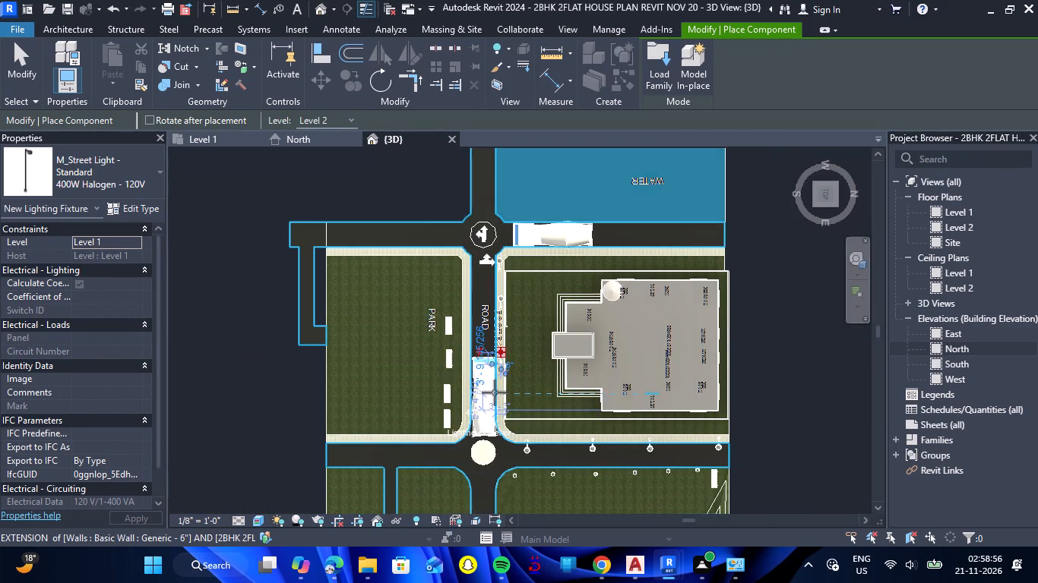
scroll(495, 392, up, 7)
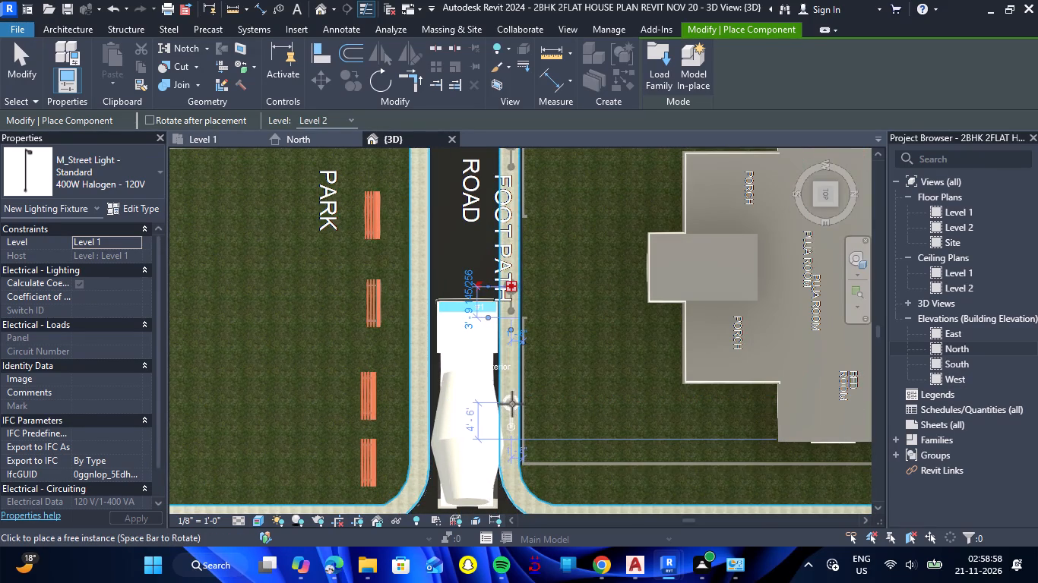
click(512, 401)
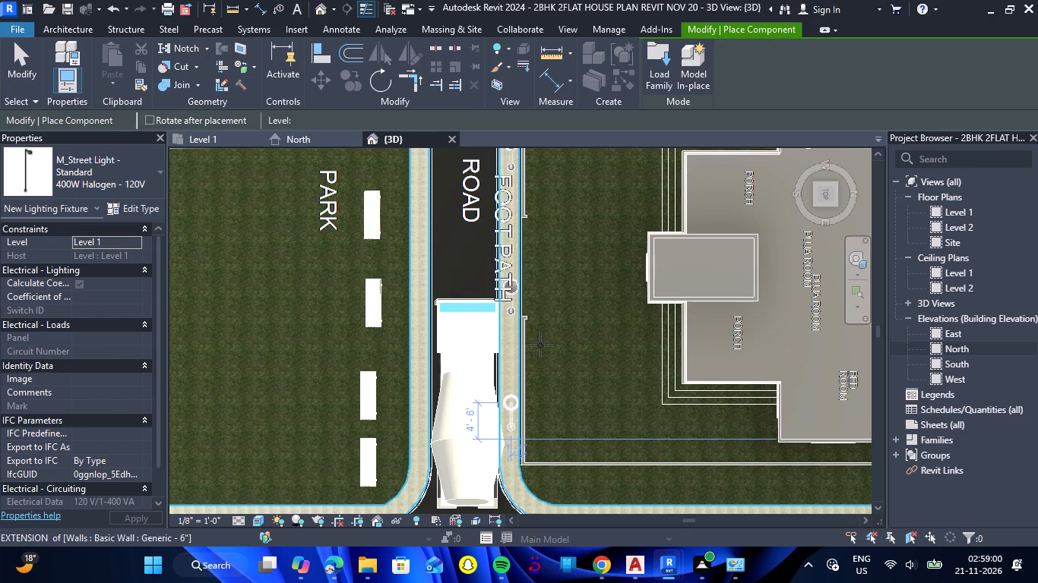
key(Escape)
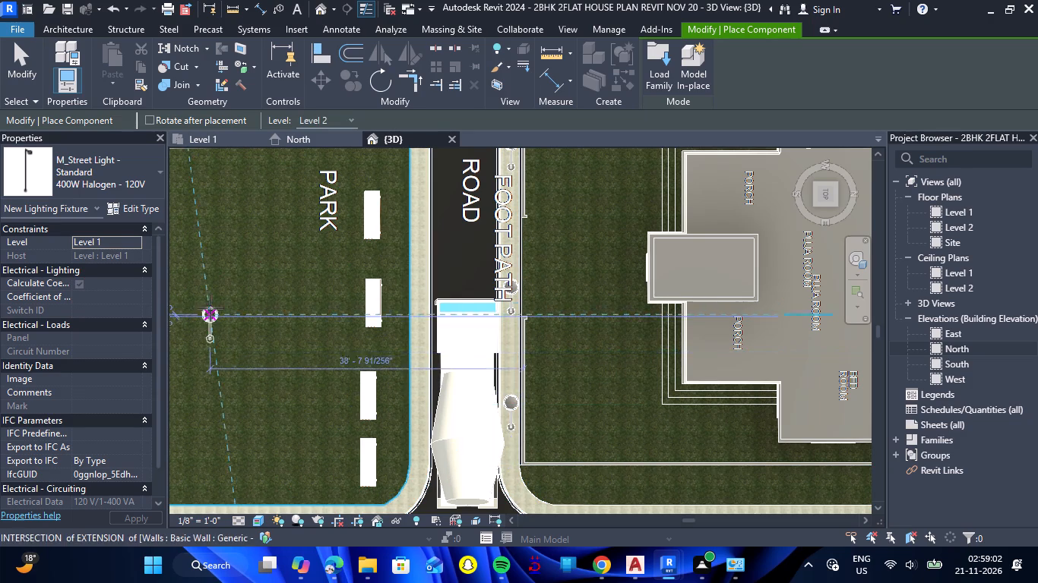
key(Escape)
Hide the imported 2BHK 2FLAT HOUSE PLAN.dwg drawing in the 3D view.
click(137, 294)
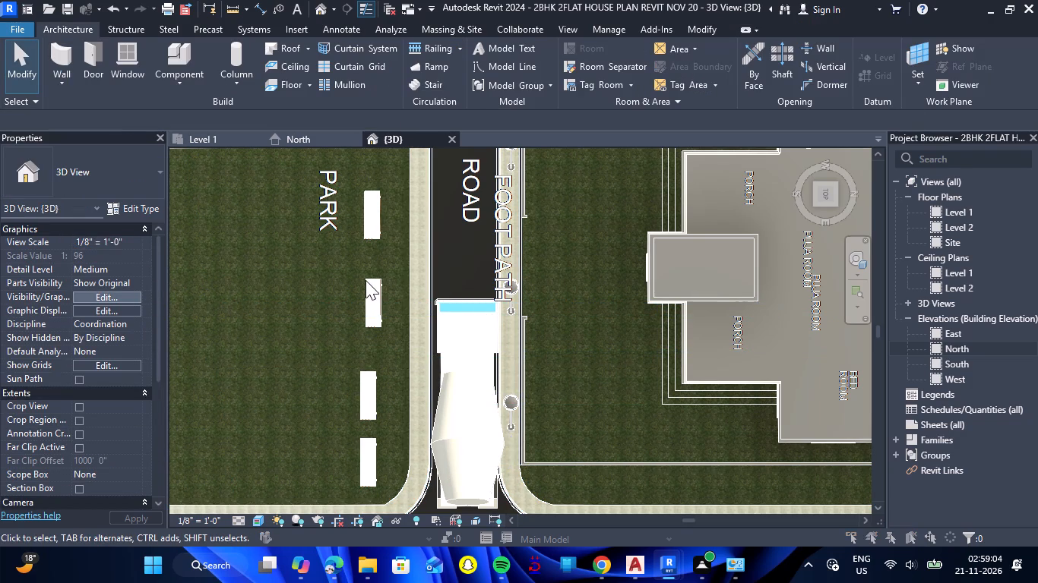
click(690, 122)
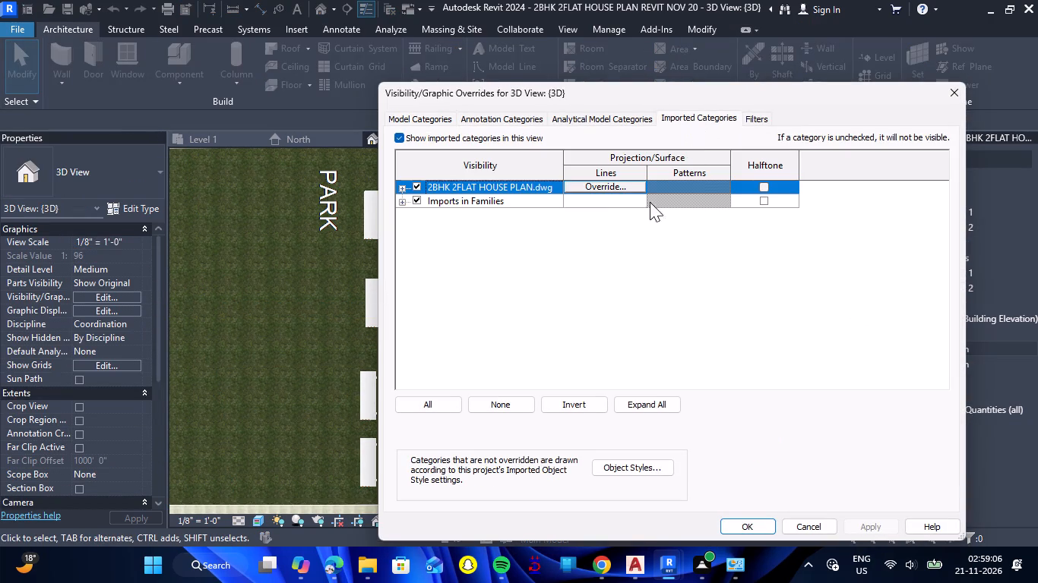
click(419, 183)
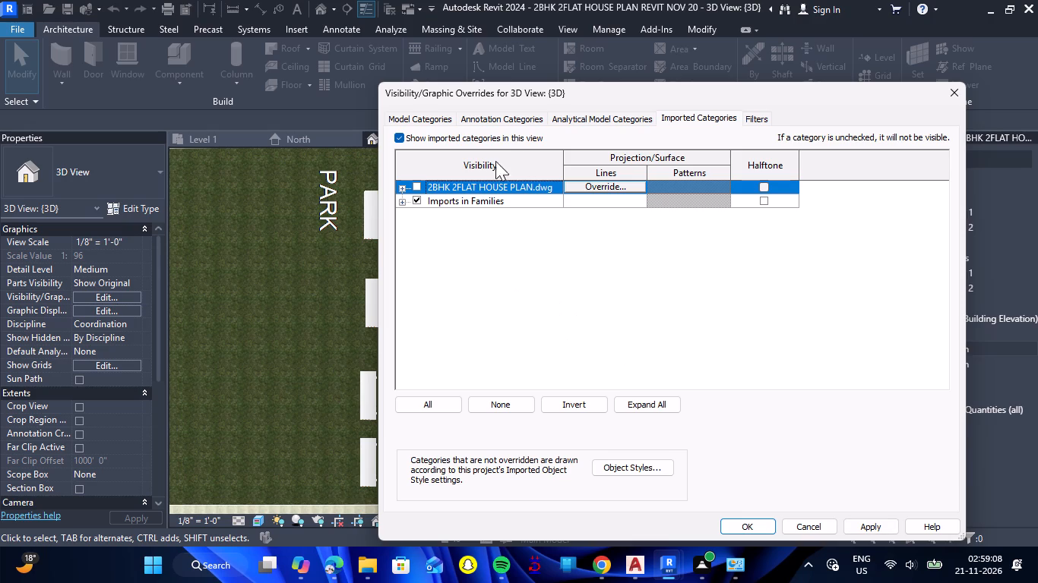
click(869, 529)
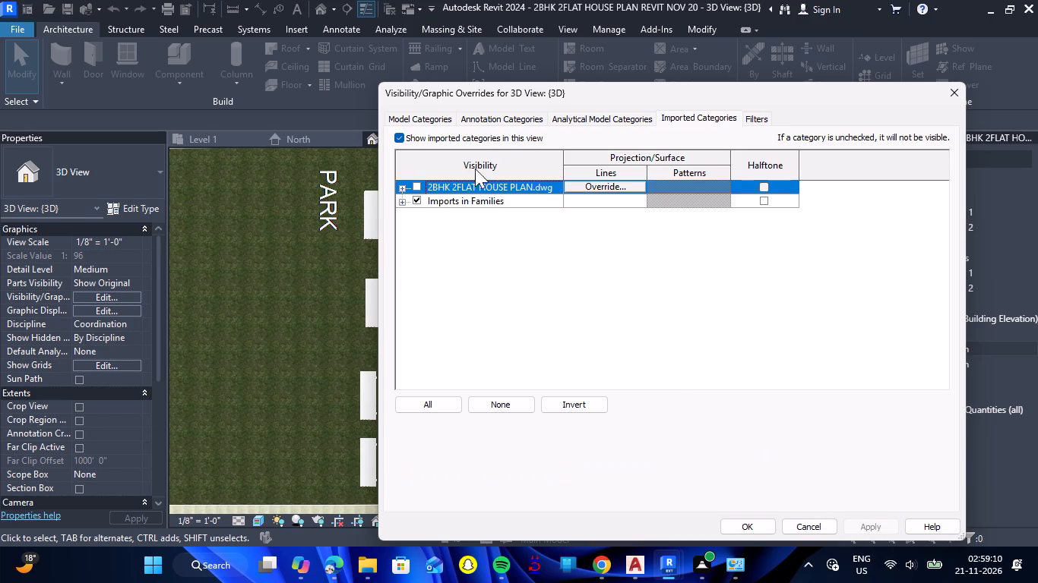
Hide the Levels annotation category in the 3D view.
click(486, 121)
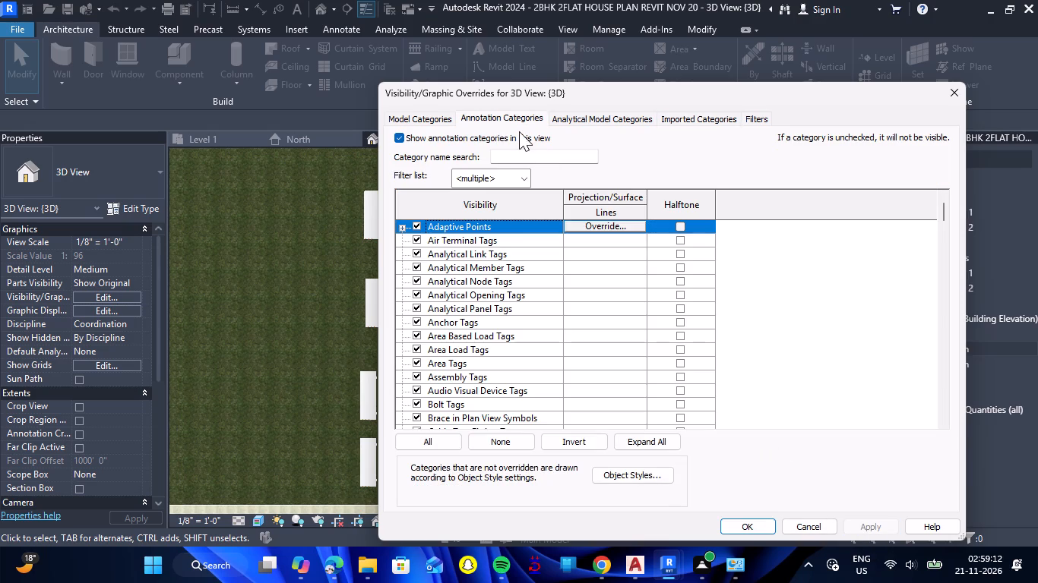
click(559, 147)
click(559, 155)
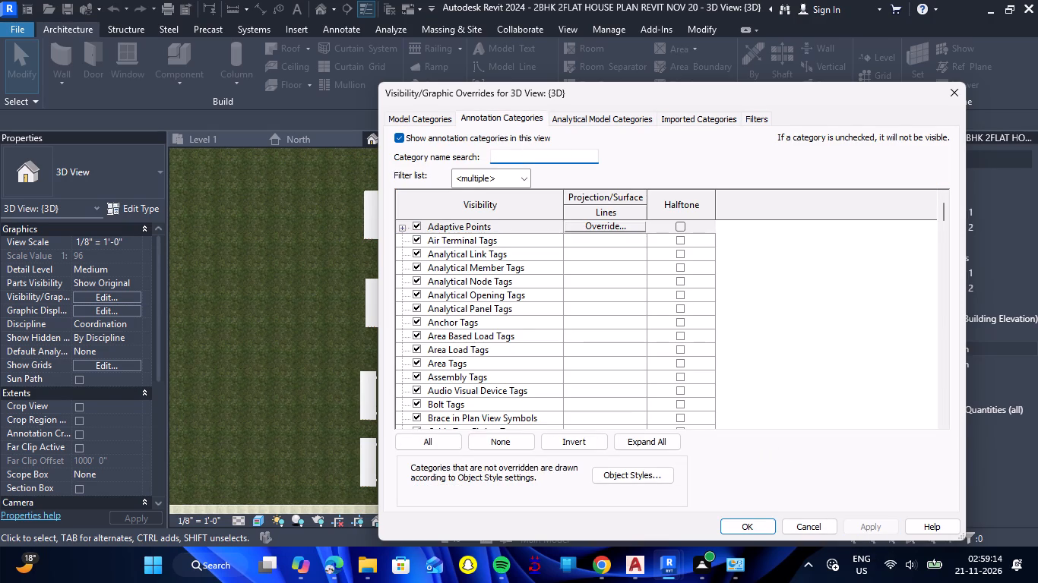
text(LEVELS)
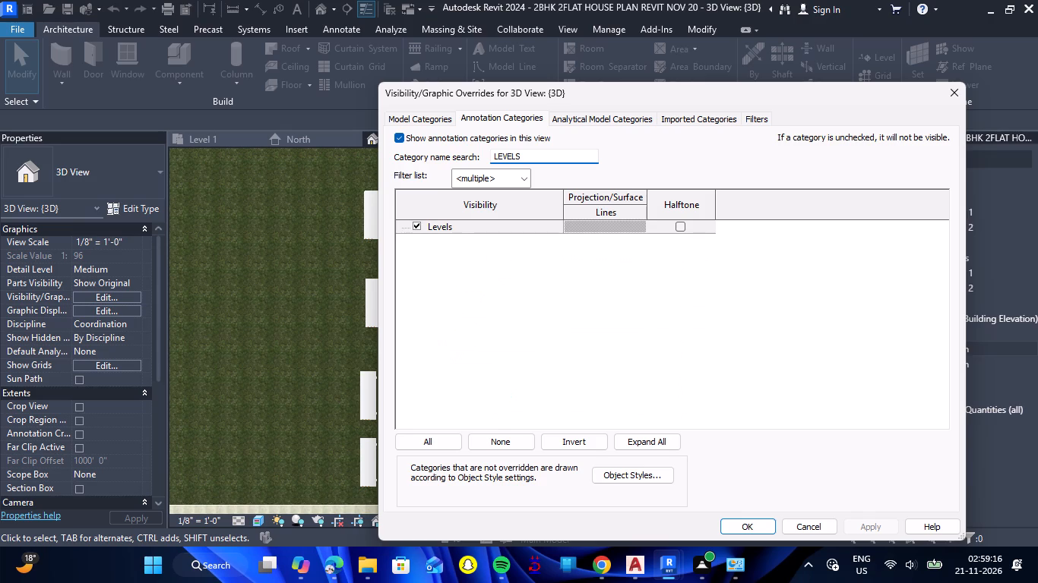
click(419, 225)
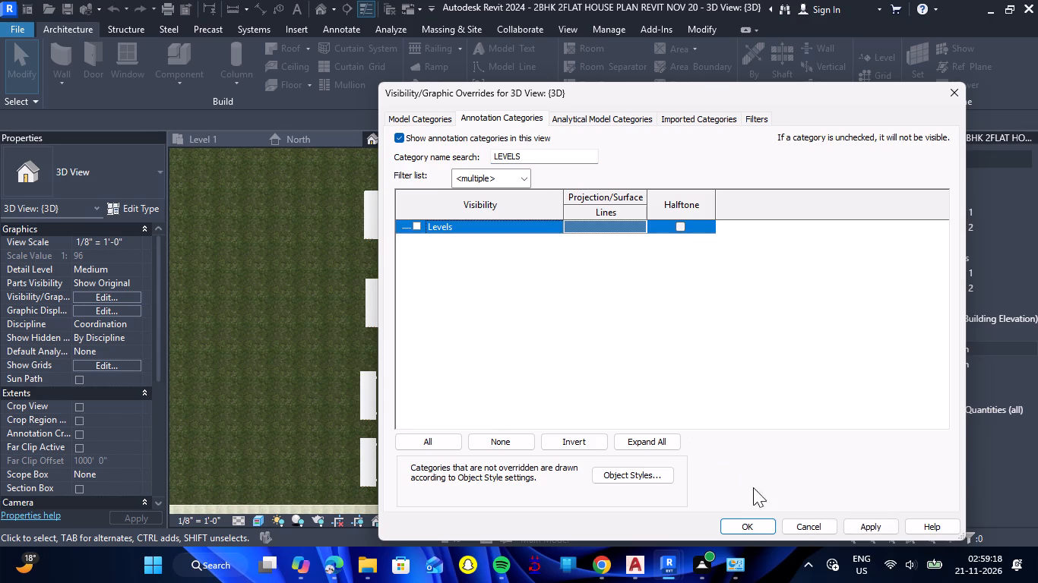
click(758, 525)
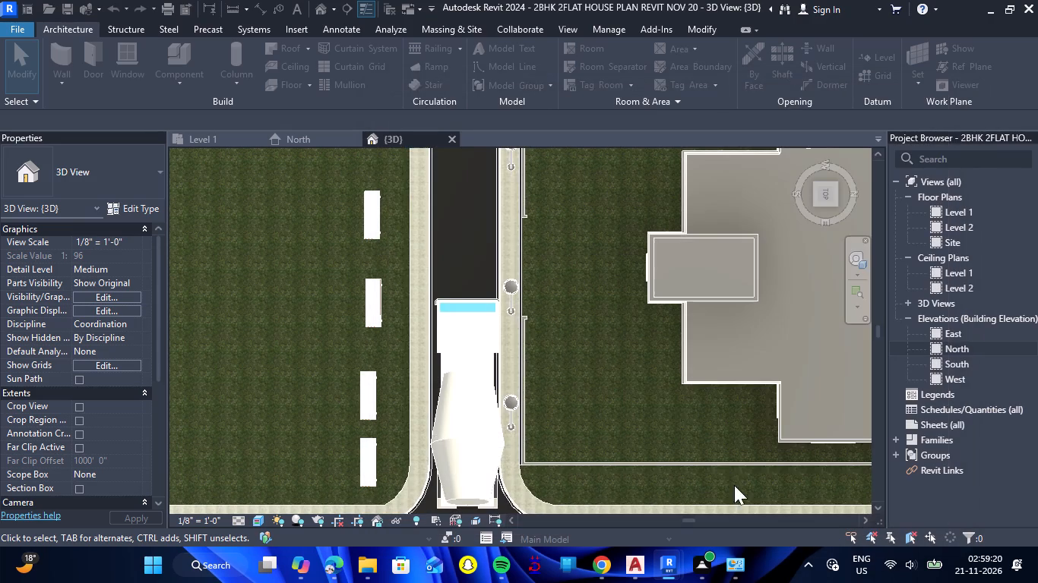
Rotate the four street lights on the house-side footpath together by a quarter turn so their arms run across the footpath.
scroll(635, 375, down, 7)
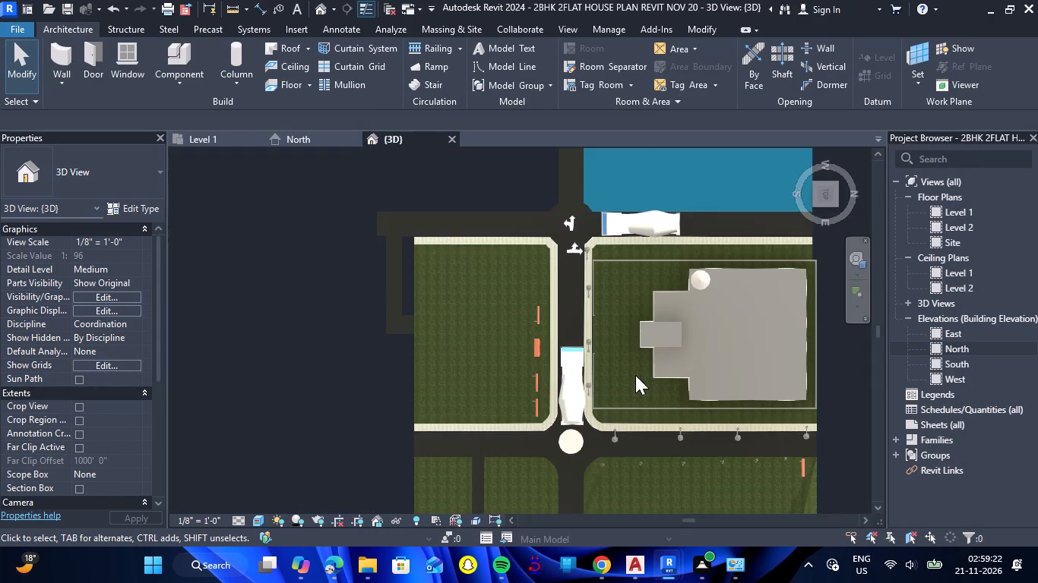
scroll(635, 375, down, 2)
scroll(612, 298, up, 5)
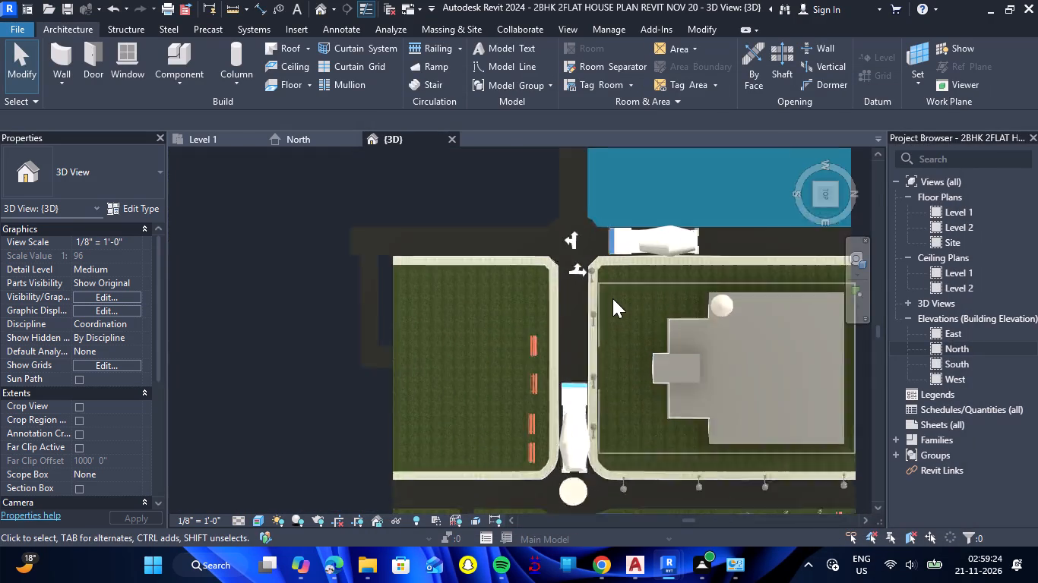
scroll(612, 298, up, 2)
click(577, 260)
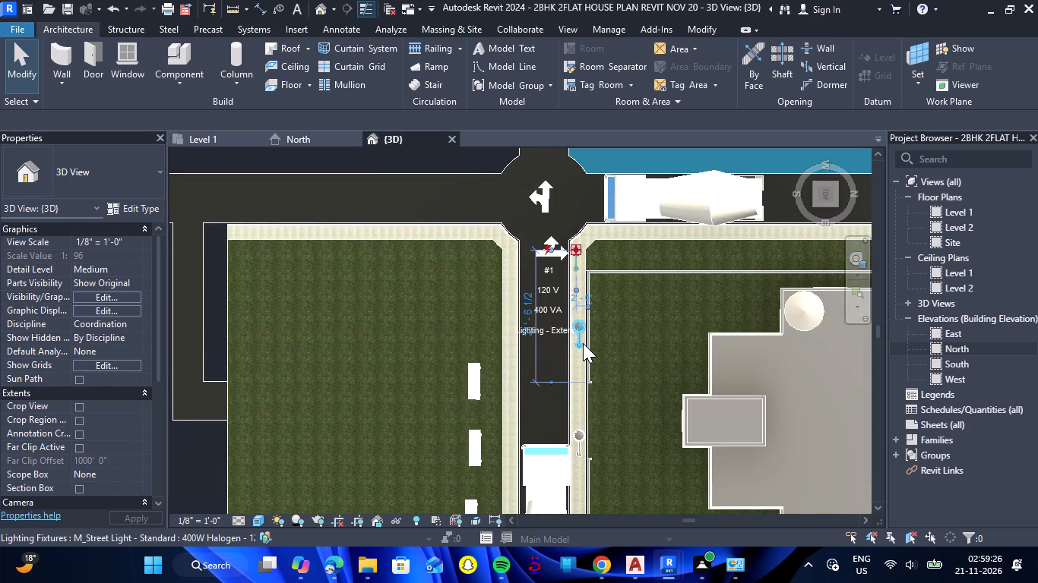
ctrl+click(581, 342)
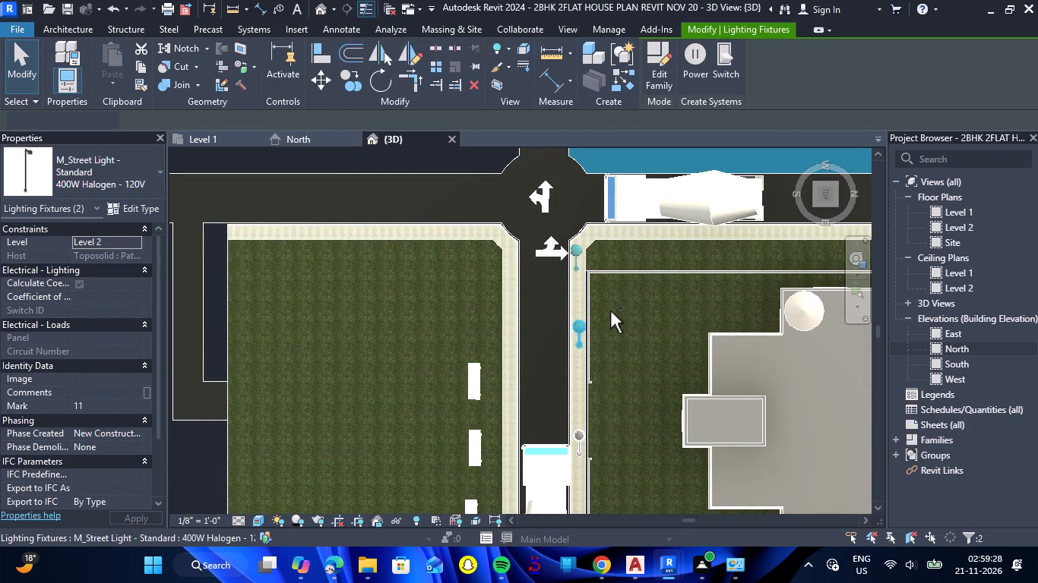
scroll(612, 306, down, 6)
scroll(604, 374, up, 7)
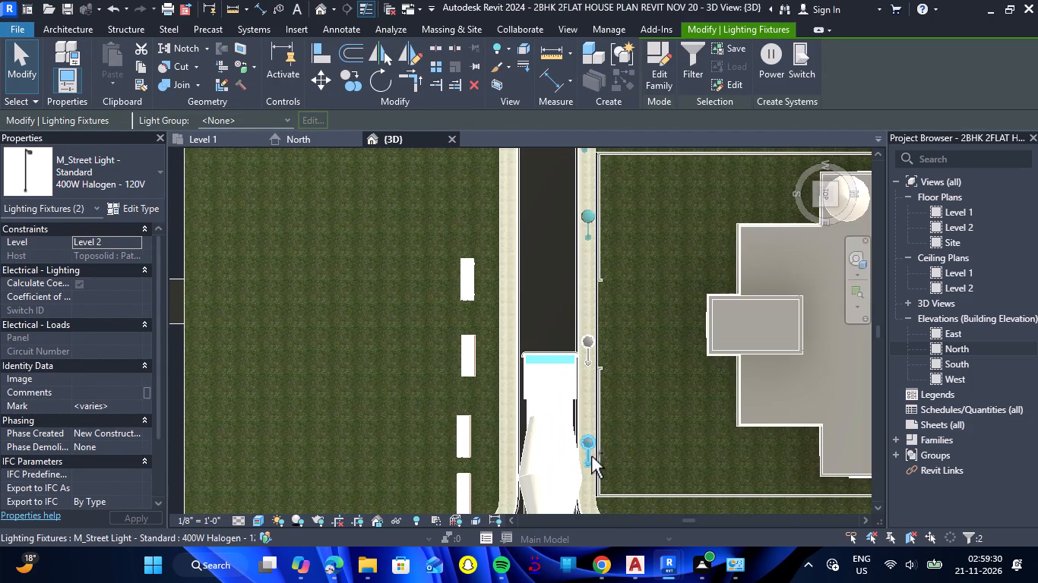
ctrl+click(590, 452)
ctrl+click(587, 358)
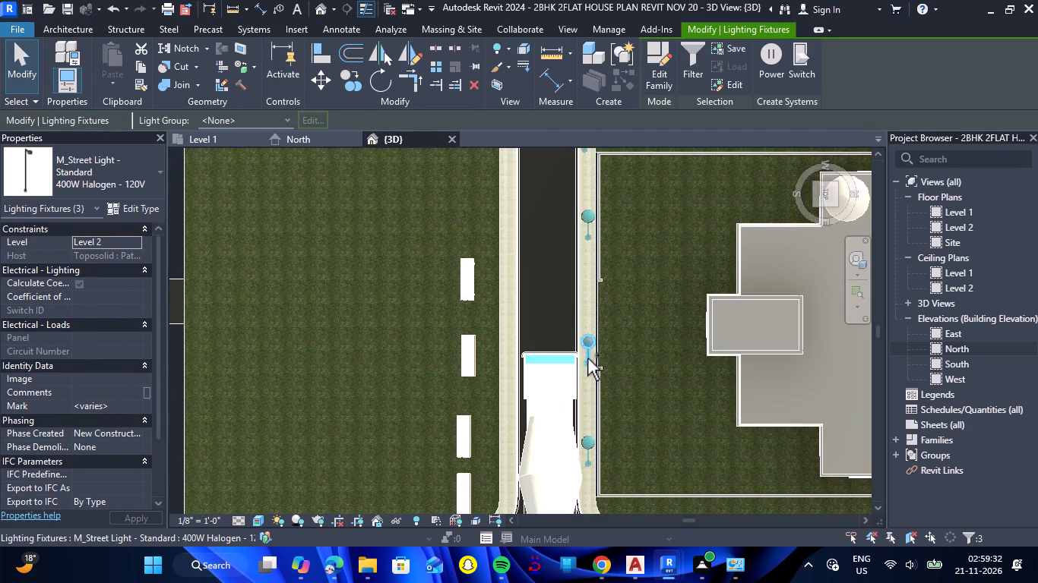
scroll(616, 296, down, 6)
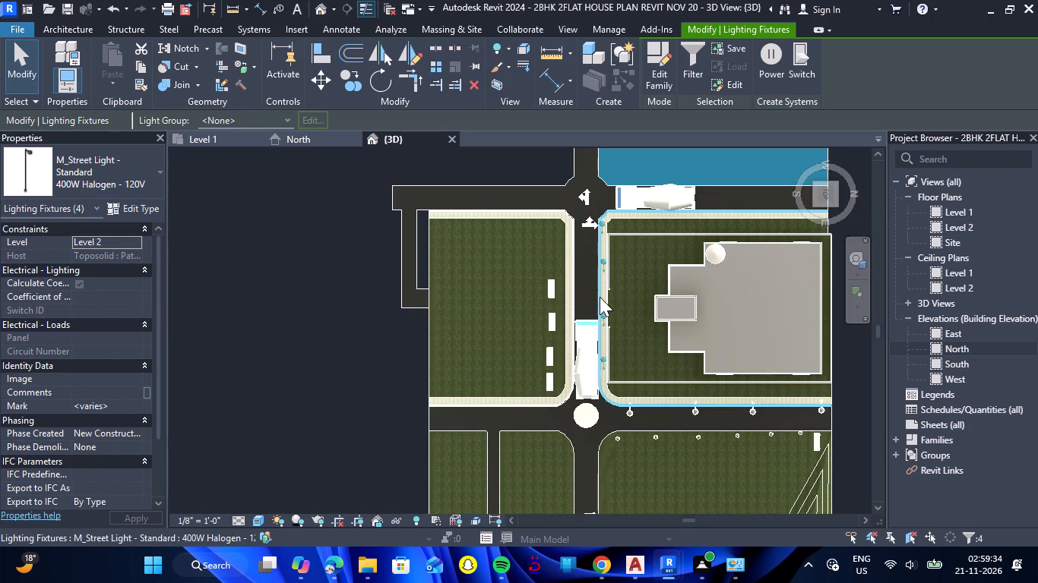
key(space)
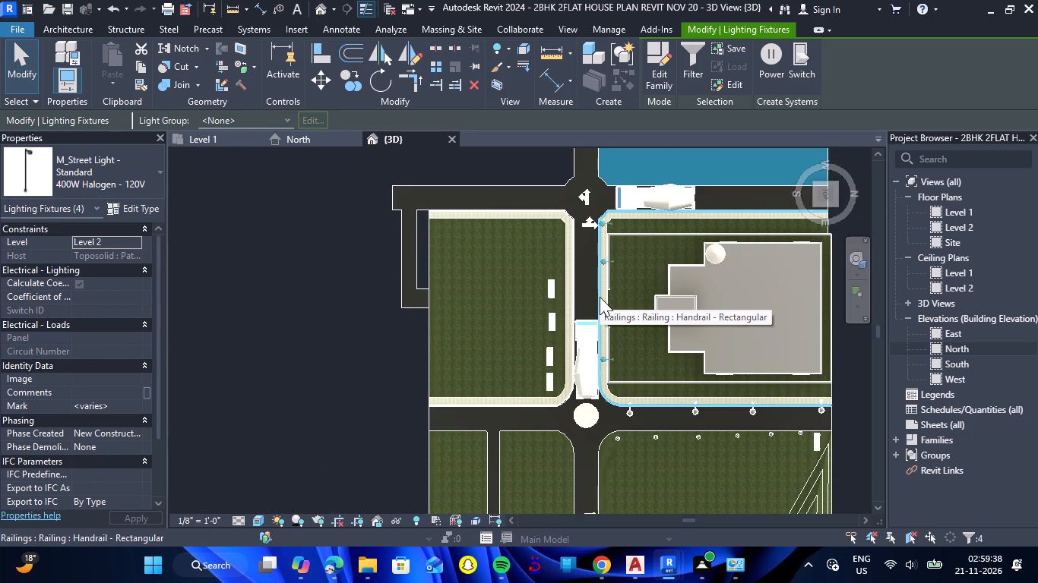
Nudge the four selected street lights south toward the road edge of the footpath.
key(Left)
key(Left)
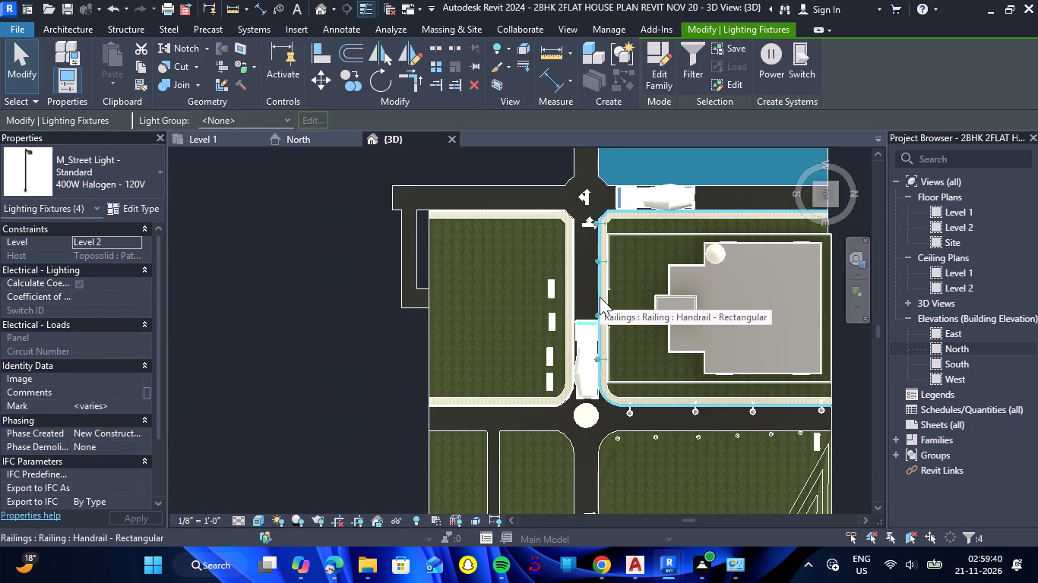
Nudge the four selected street lights one more increment south so their heads reach further over the road.
key(Left)
scroll(603, 335, up, 2)
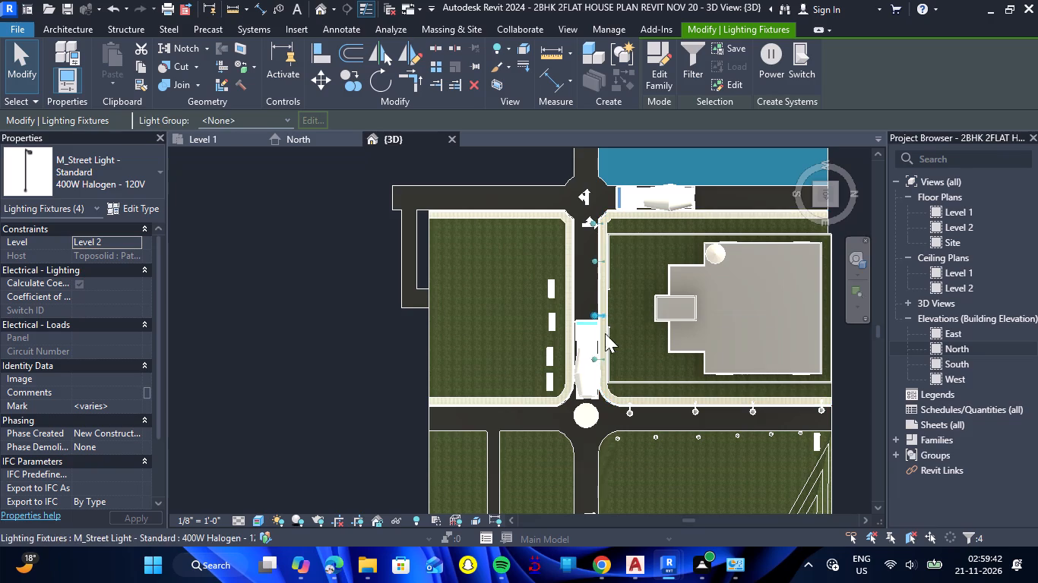
scroll(605, 333, up, 5)
key(Escape)
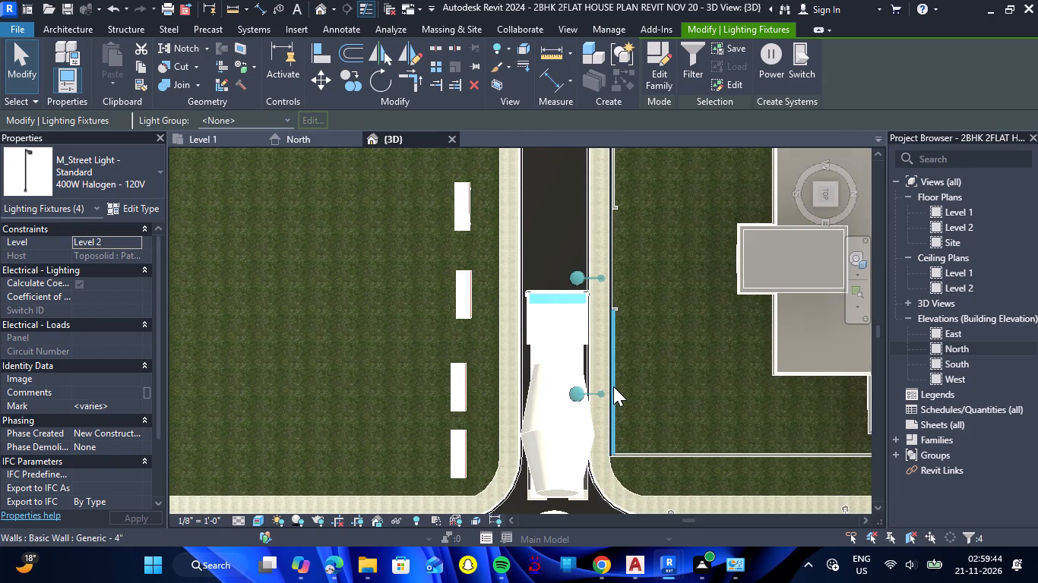
Set the initial color of the M_Street Light - Standard 400W Halogen - 120V type to the D65 Reference White preset.
scroll(613, 386, down, 7)
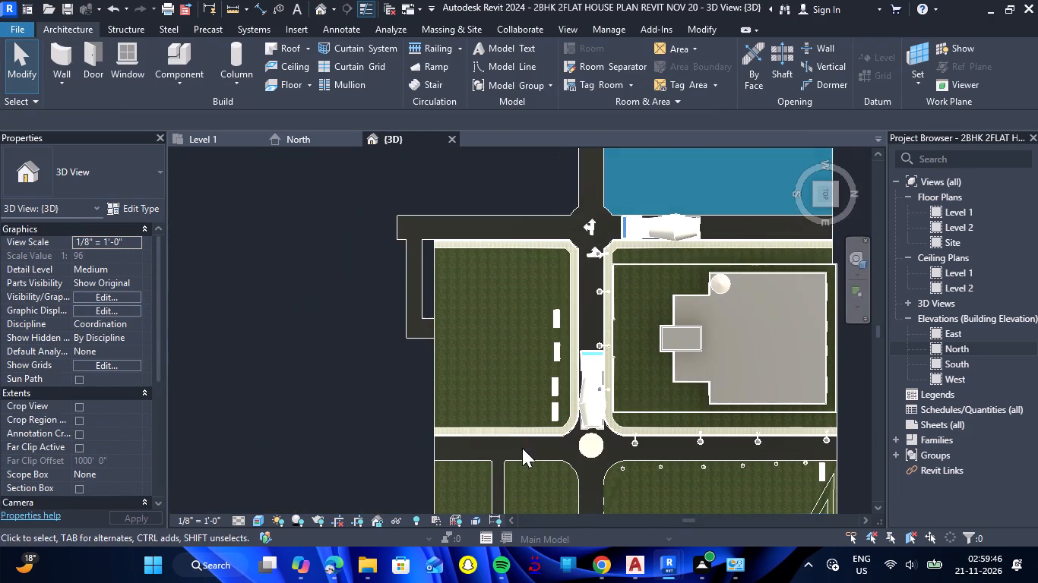
shift+drag(363, 439, 590, 172)
shift+right_drag(363, 439, 590, 172)
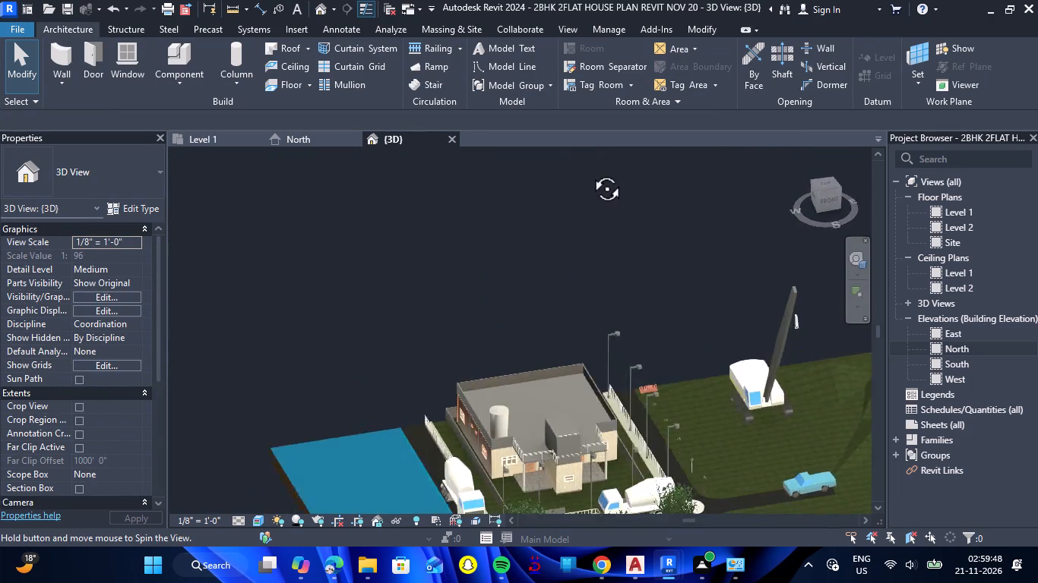
shift+drag(590, 172, 586, 151)
shift+right_drag(590, 172, 586, 151)
scroll(591, 208, down, 3)
scroll(565, 384, up, 7)
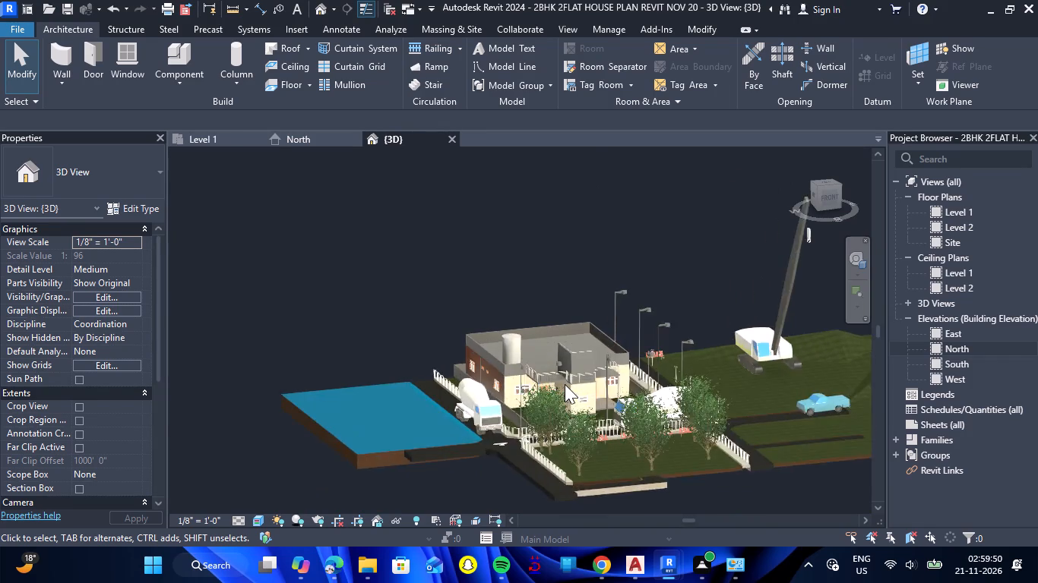
click(488, 370)
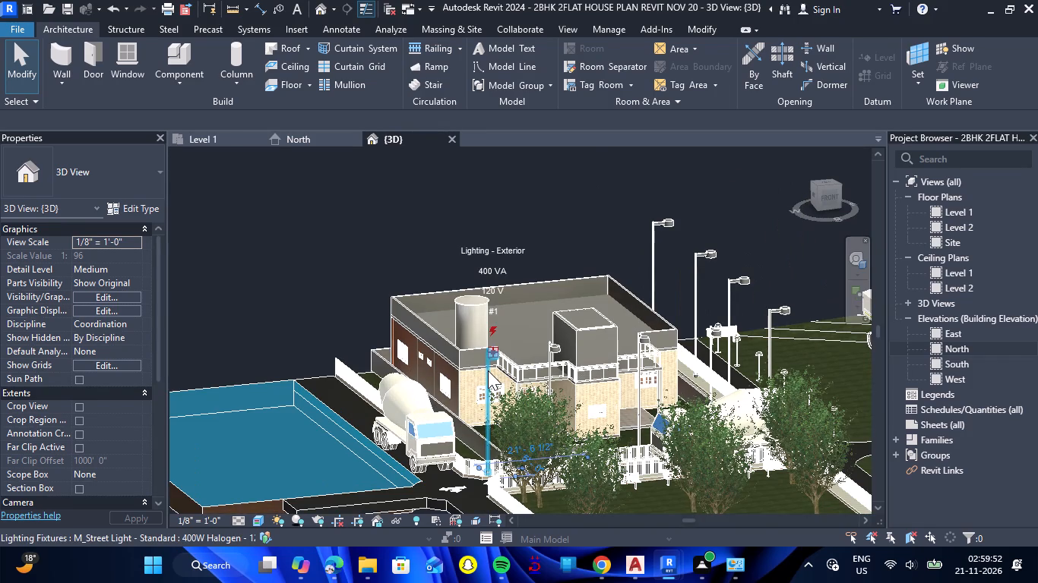
click(150, 211)
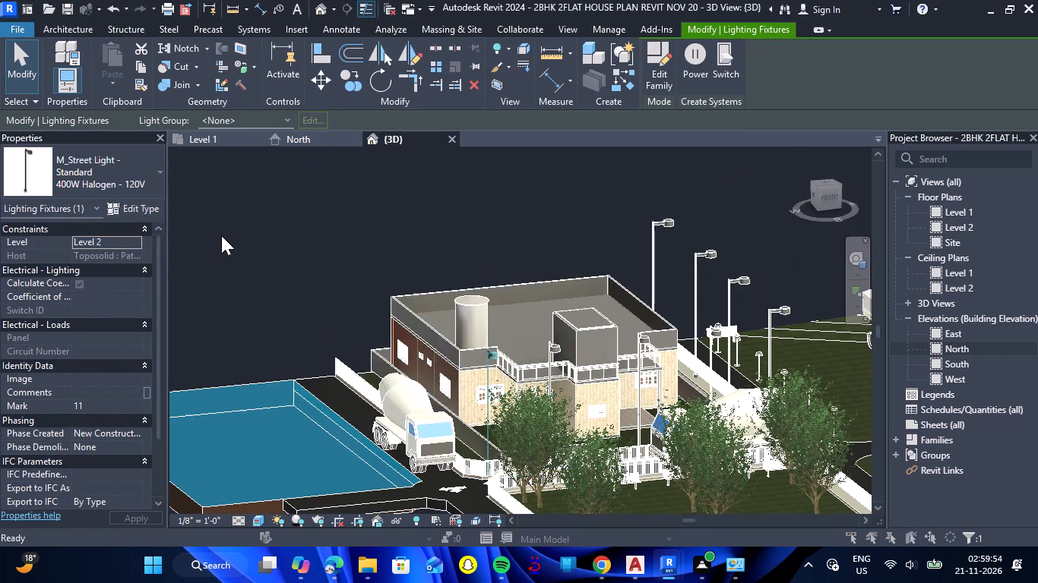
scroll(578, 329, down, 7)
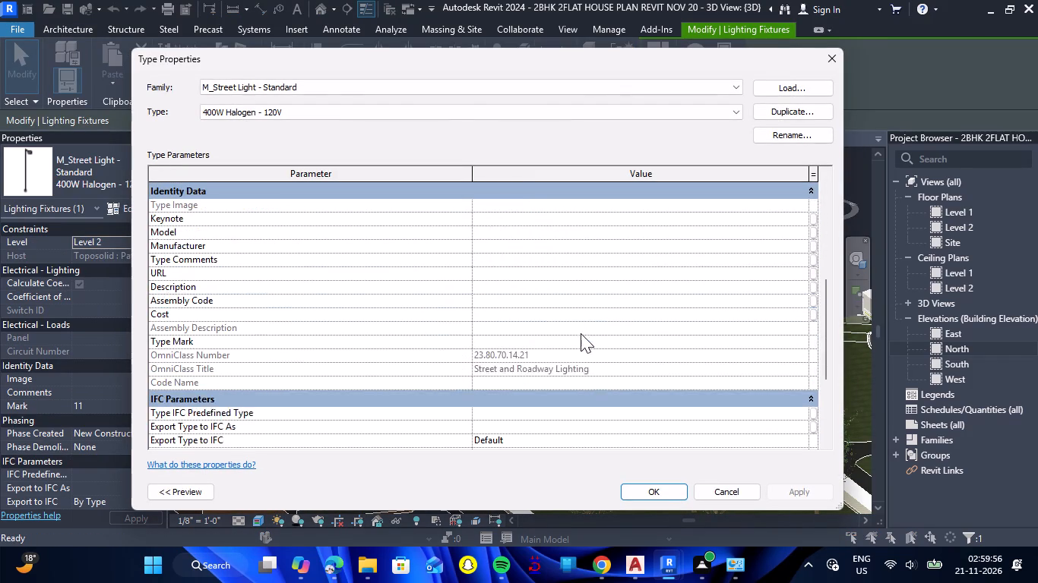
scroll(586, 356, down, 13)
click(657, 385)
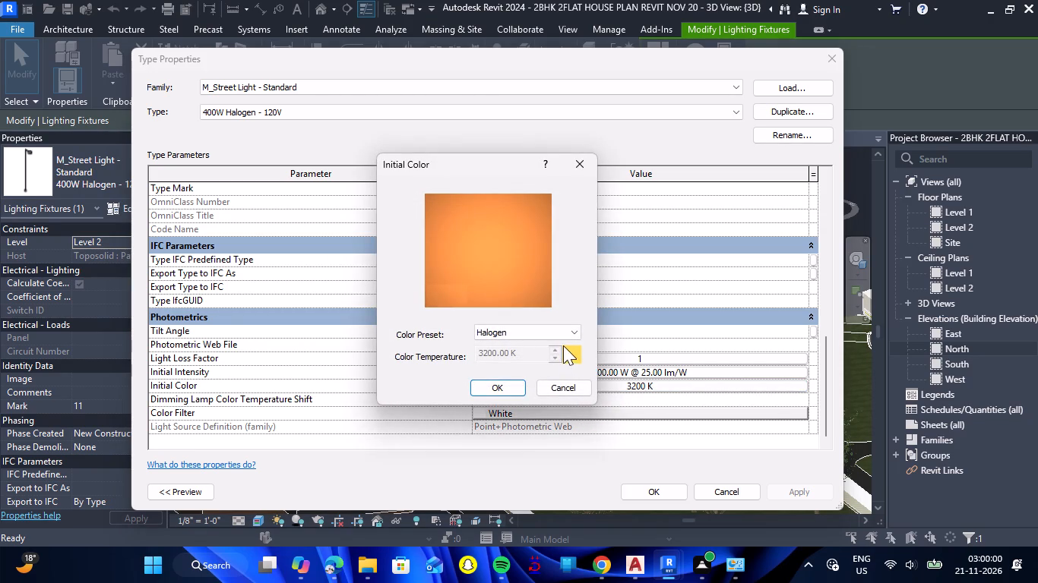
click(563, 332)
scroll(540, 403, down, 7)
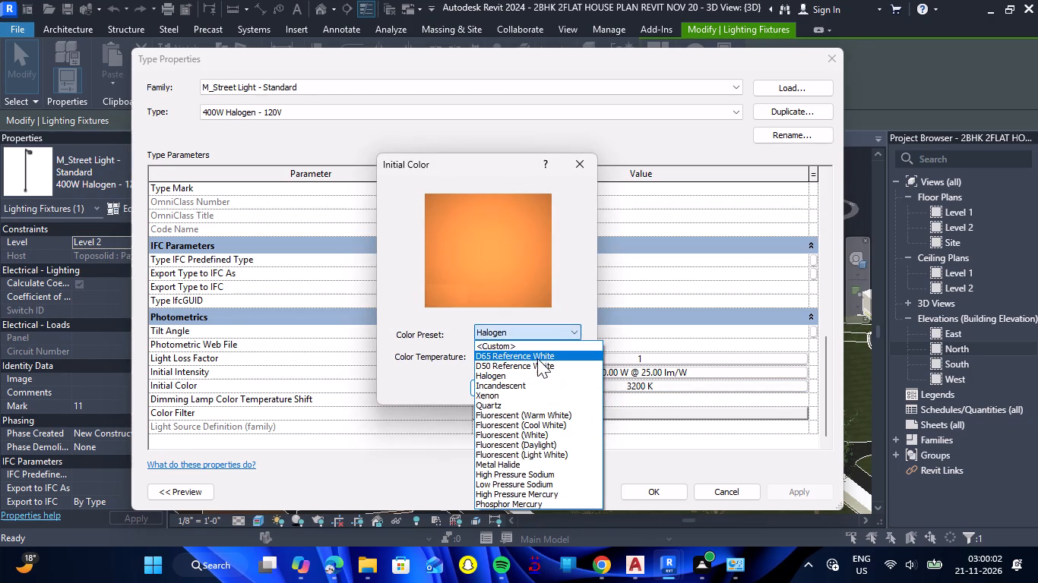
click(537, 358)
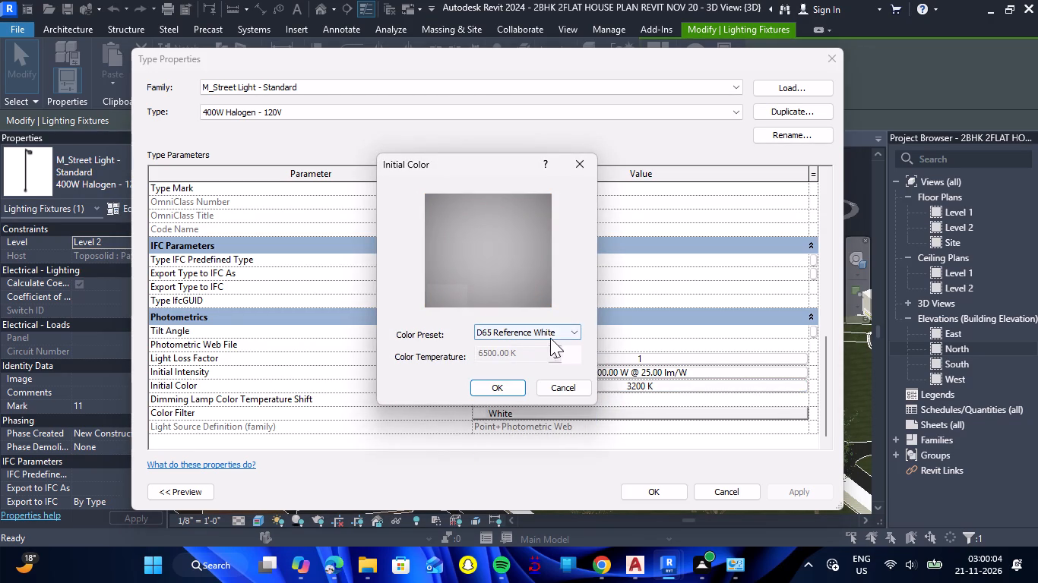
click(556, 339)
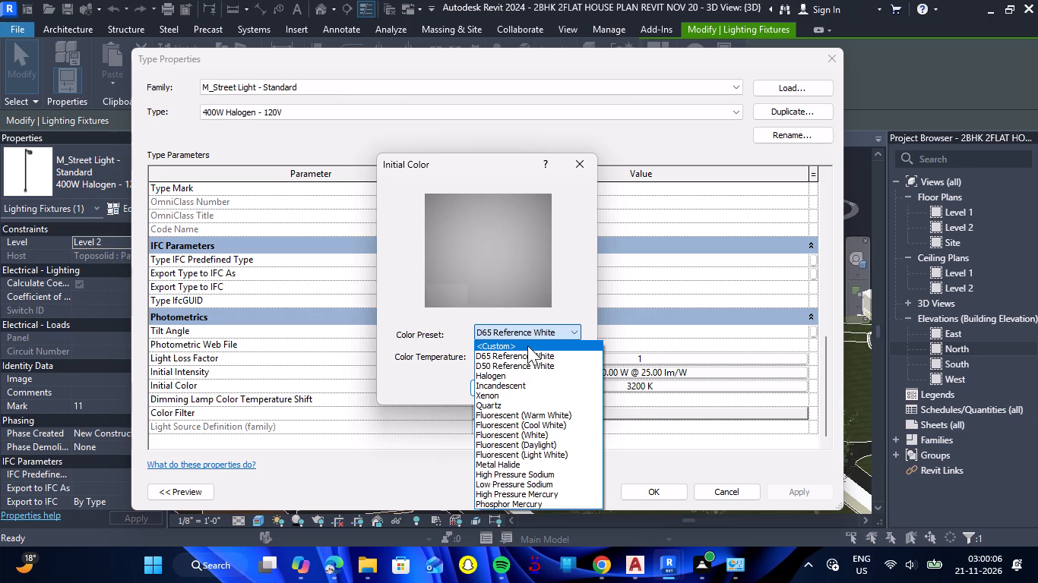
click(527, 345)
drag(524, 354, 470, 358)
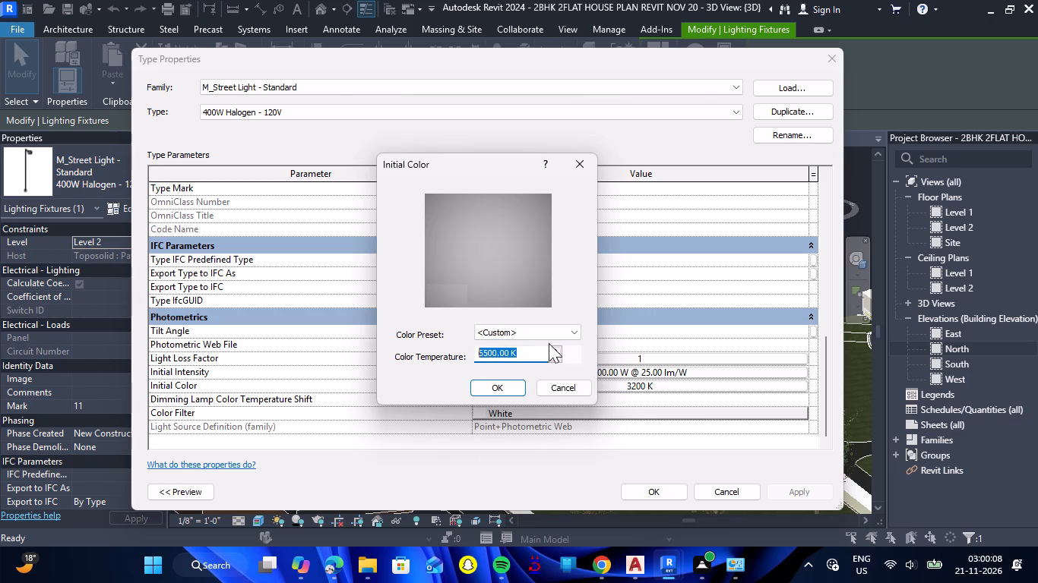
click(562, 336)
click(544, 358)
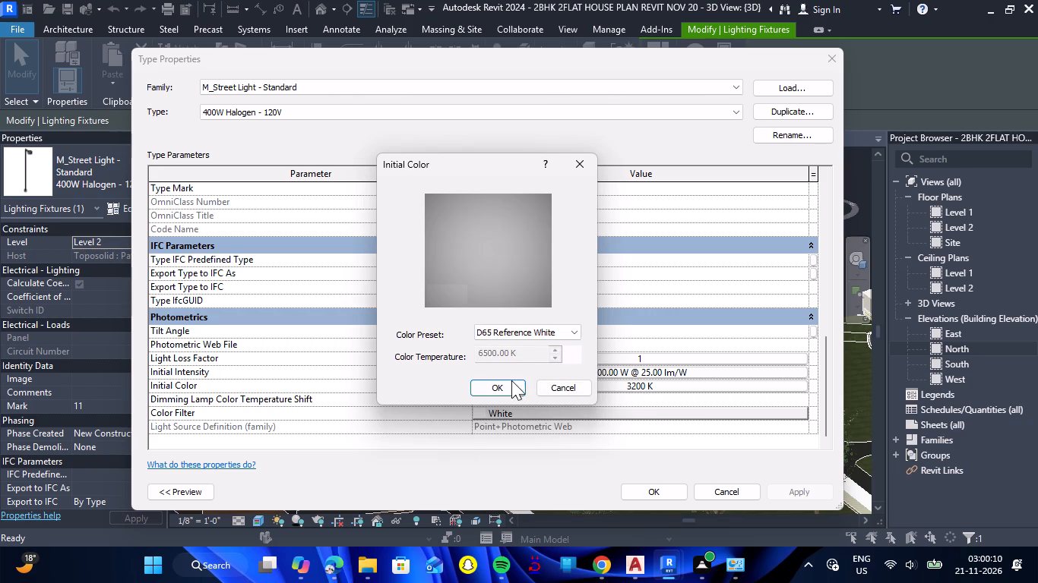
click(508, 387)
Raise the street light type's temperature and voltage loss/gain factors to 2.00 each in its light loss factor.
click(653, 360)
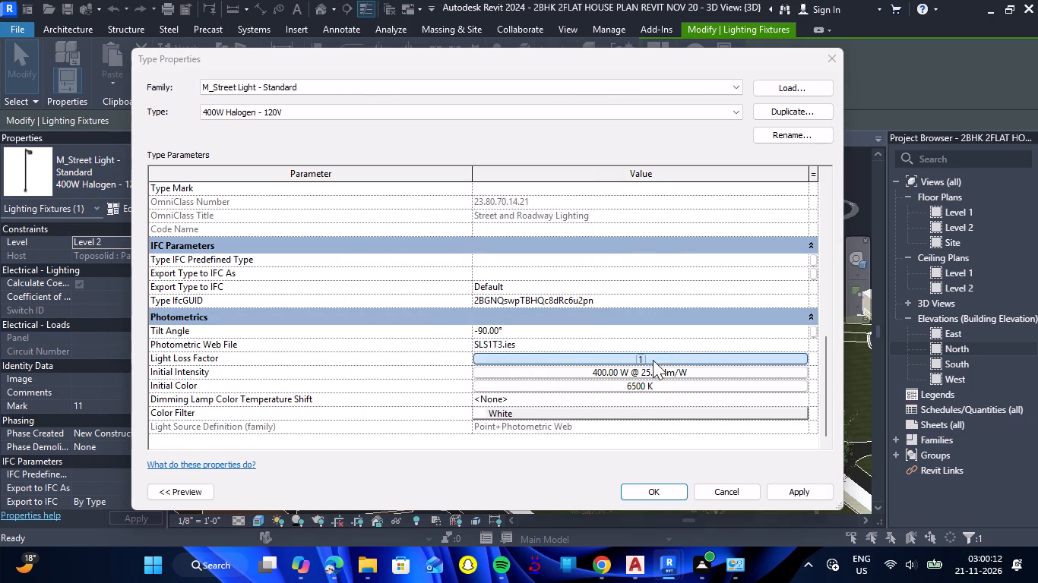
drag(505, 217, 578, 220)
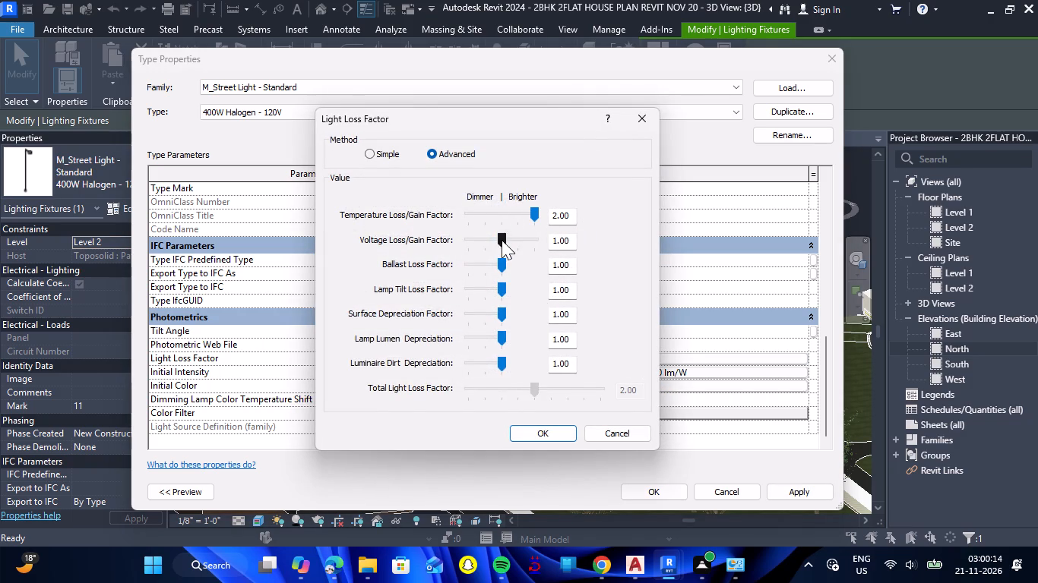
drag(502, 240, 548, 242)
click(549, 434)
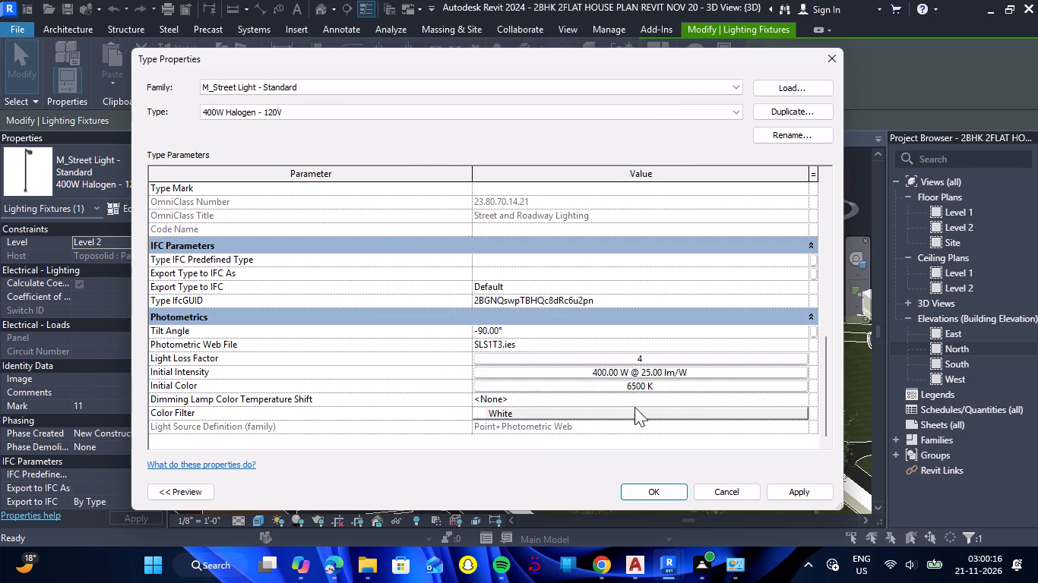
Set the street light type's initial intensity to 800 W at an efficacy of 100 lm/W and apply the type changes.
click(615, 373)
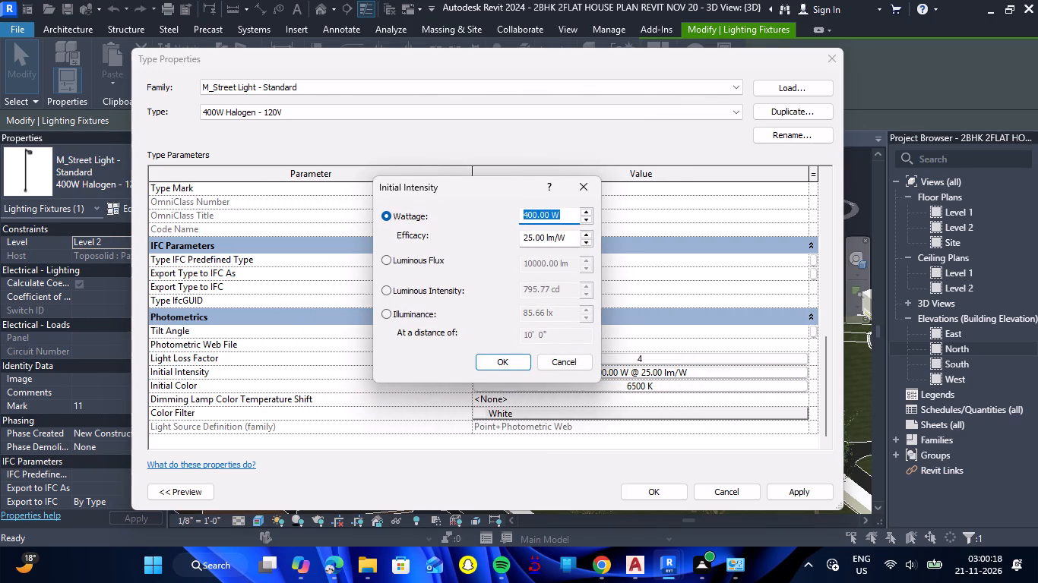
text(800)
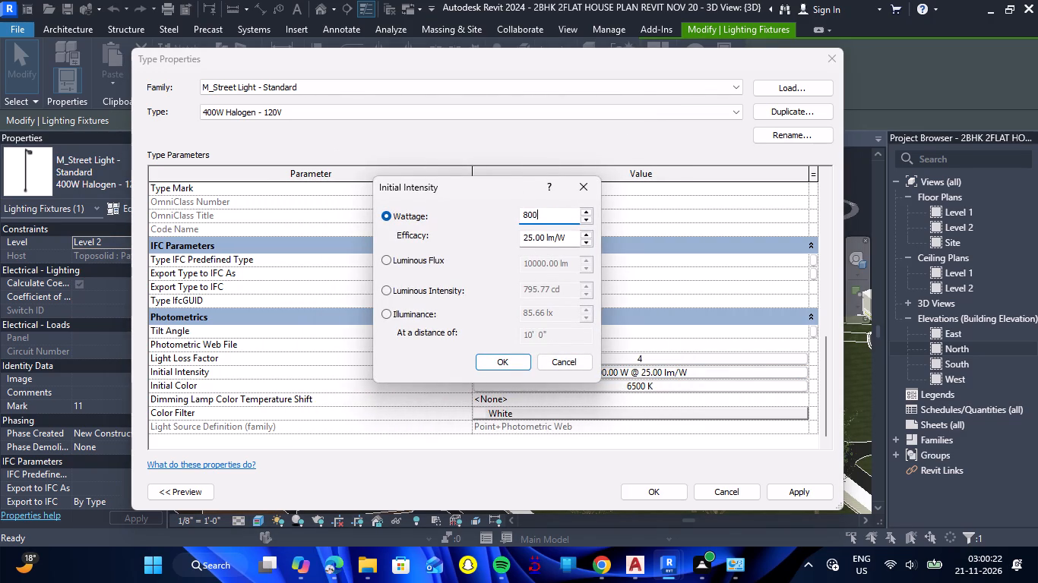
click(544, 241)
key(BackSpace)
key(BackSpace)
key(BackSpace)
key(BackSpace)
key(BackSpace)
key(BackSpace)
key(BackSpace)
key(BackSpace)
key(BackSpace)
key(BackSpace)
key(BackSpace)
key(BackSpace)
key(BackSpace)
key(BackSpace)
key(BackSpace)
key(BackSpace)
key(BackSpace)
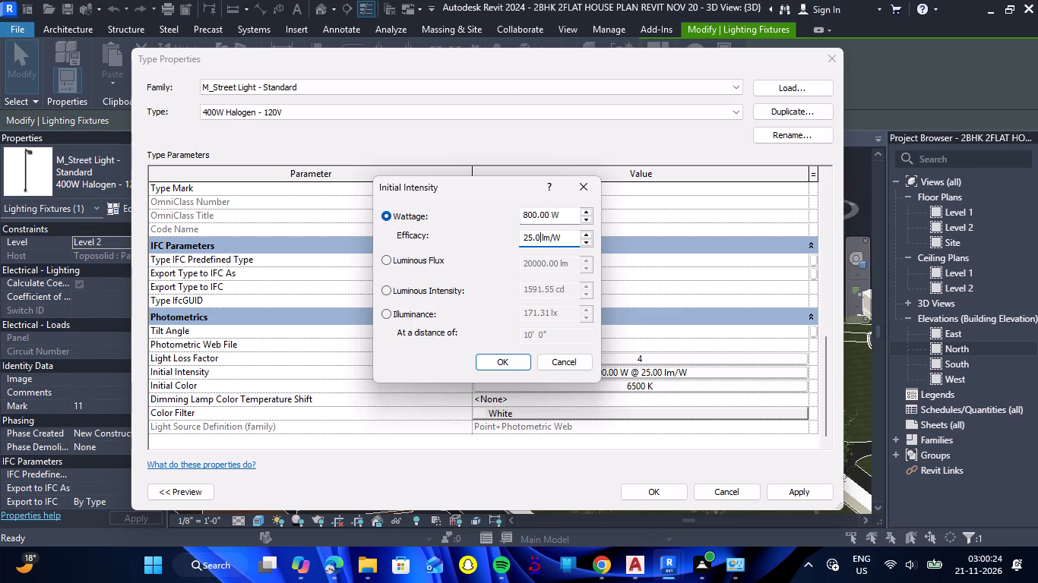
text(100)
click(512, 363)
click(666, 493)
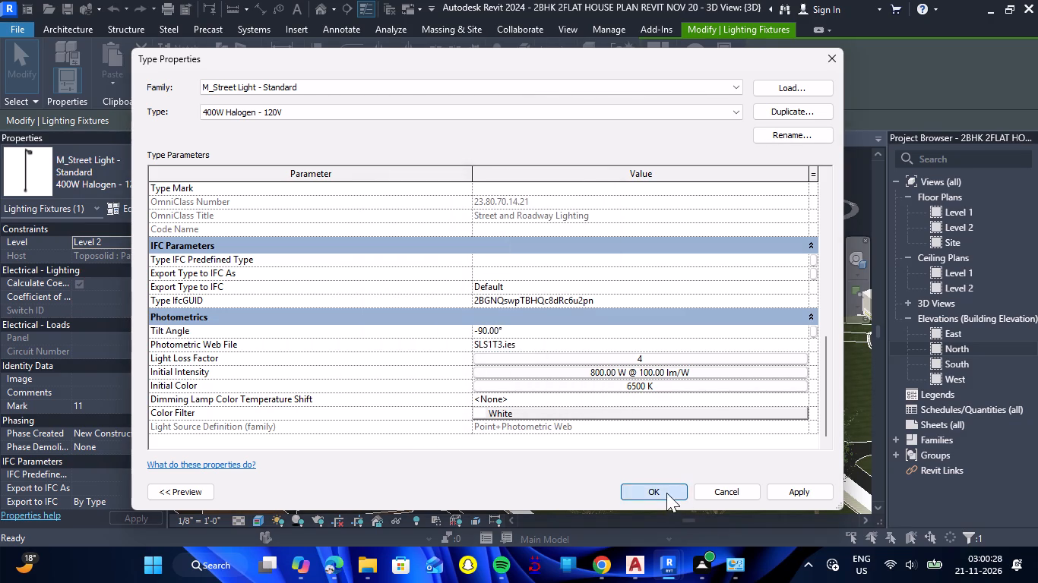
Set the initial color of the M_Floor Lamp - Hemispheric 60W - 120V park lamp type to D65 Reference White.
scroll(625, 418, down, 5)
scroll(694, 392, up, 3)
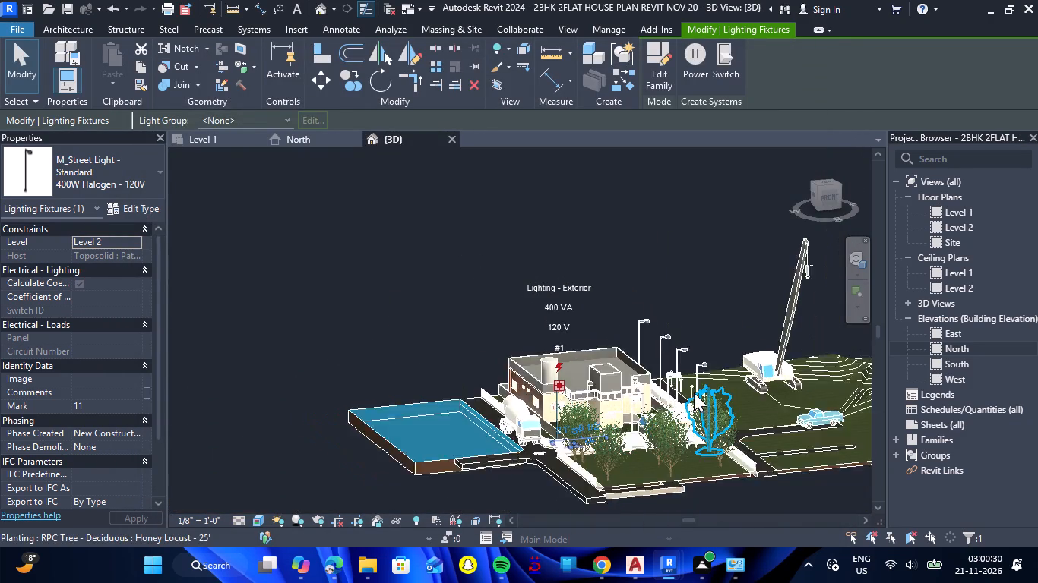
scroll(694, 392, up, 12)
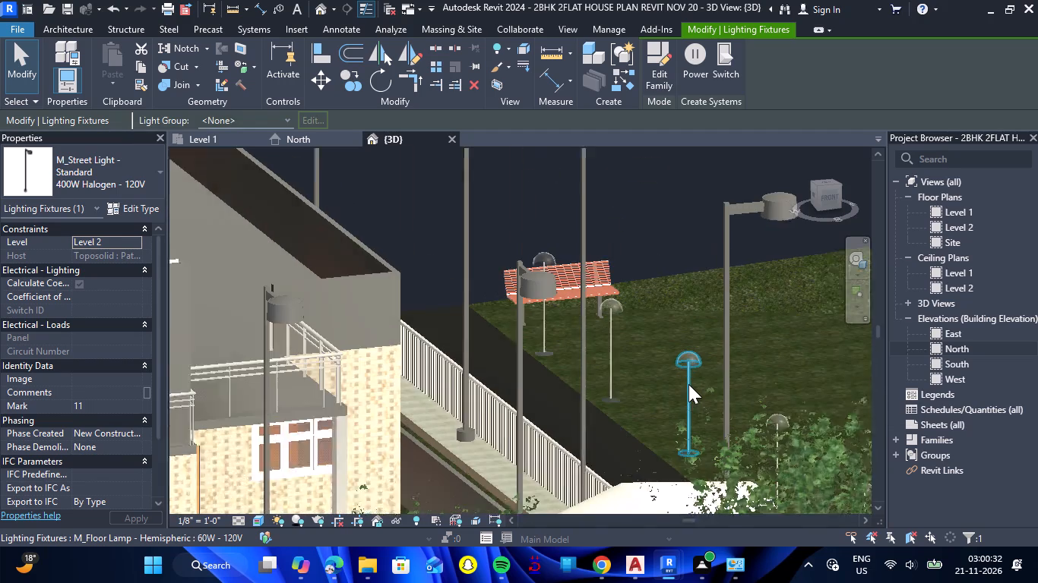
click(688, 377)
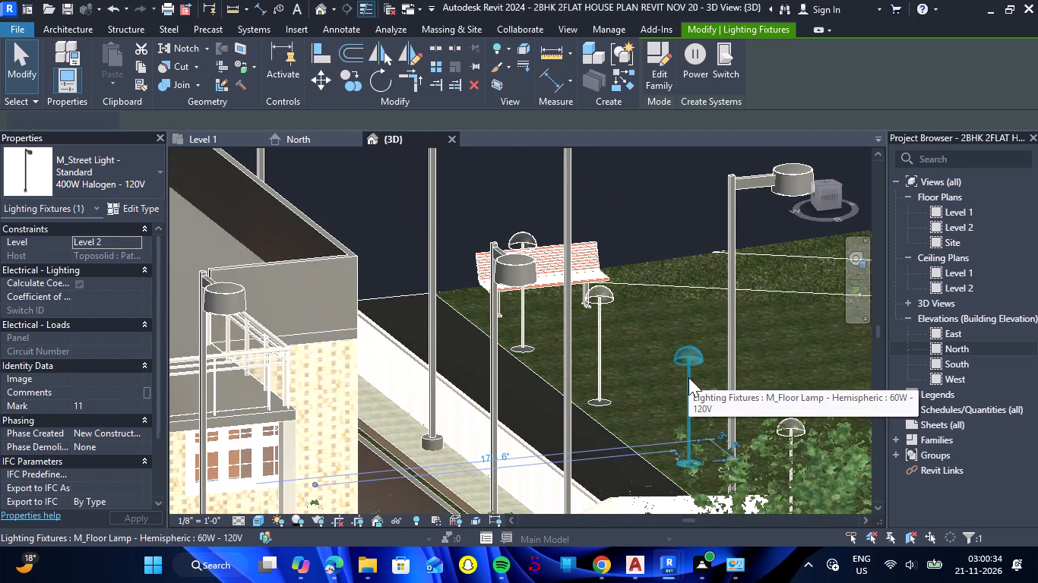
click(132, 216)
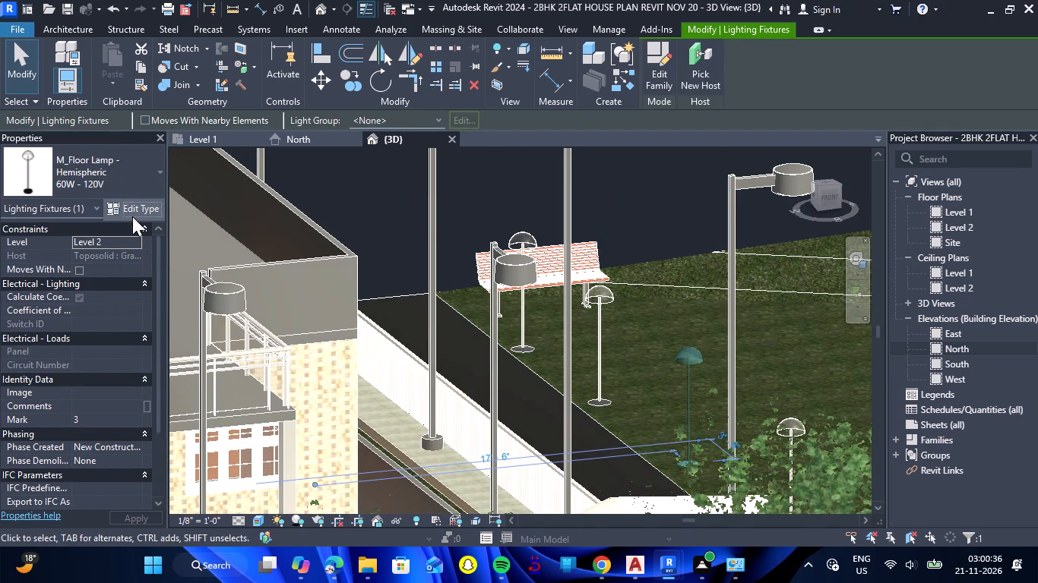
scroll(448, 329, down, 7)
scroll(588, 383, down, 7)
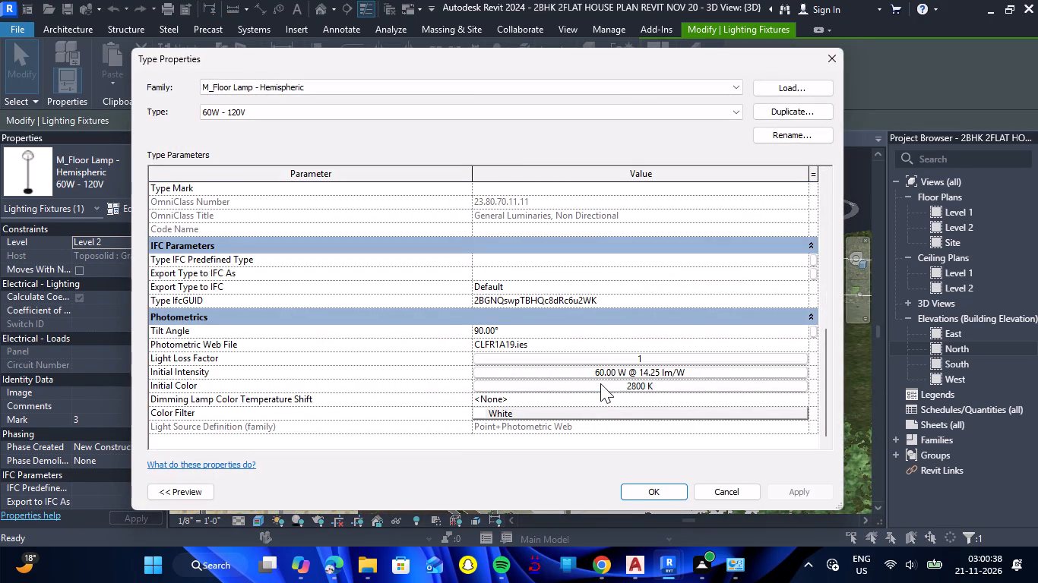
click(653, 385)
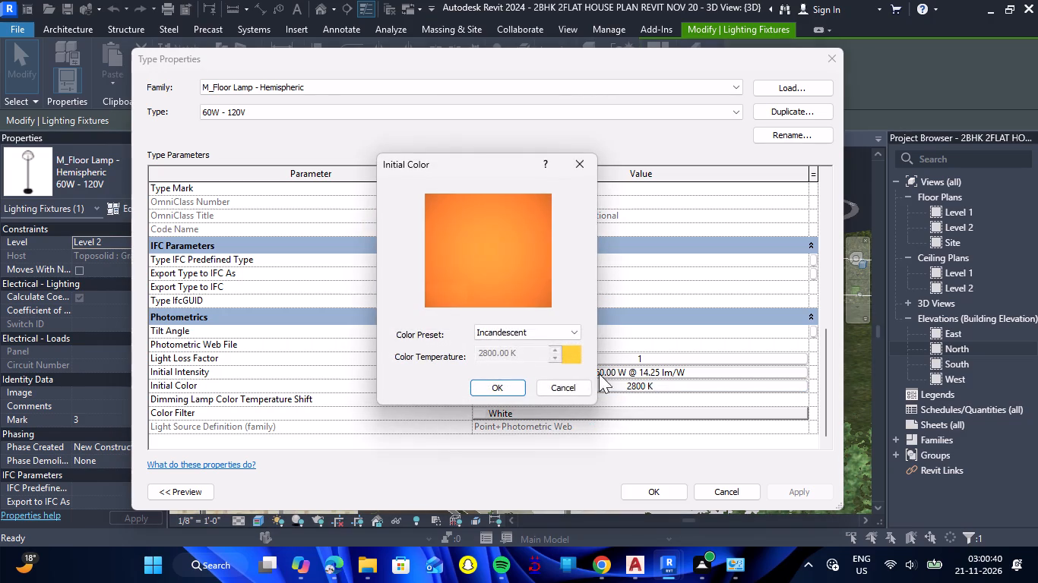
click(541, 332)
click(516, 355)
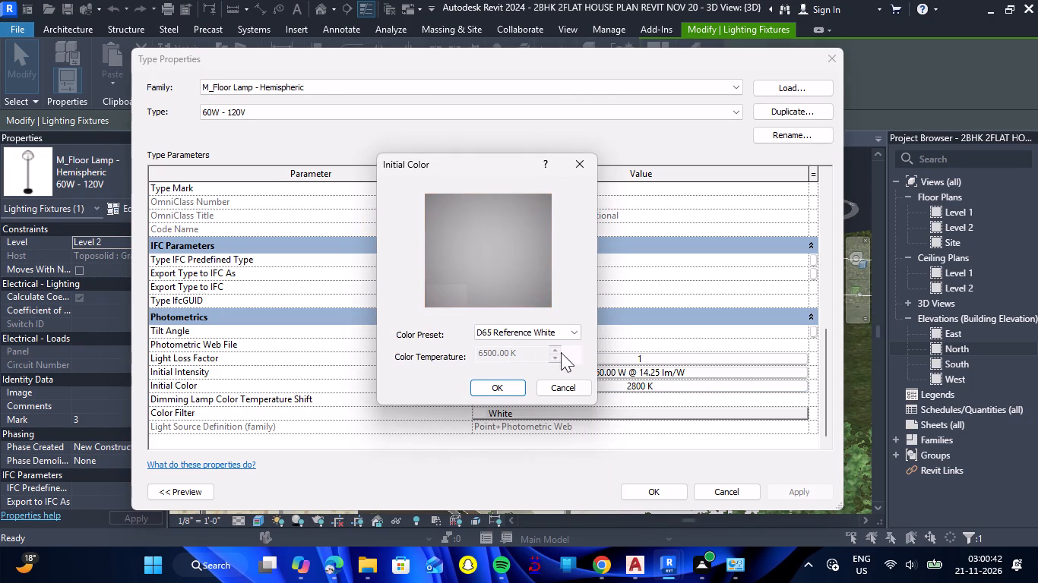
click(501, 383)
Raise the hemispheric floor lamp type's temperature and voltage loss/gain factors to 2.00 each in its light loss factor.
click(670, 358)
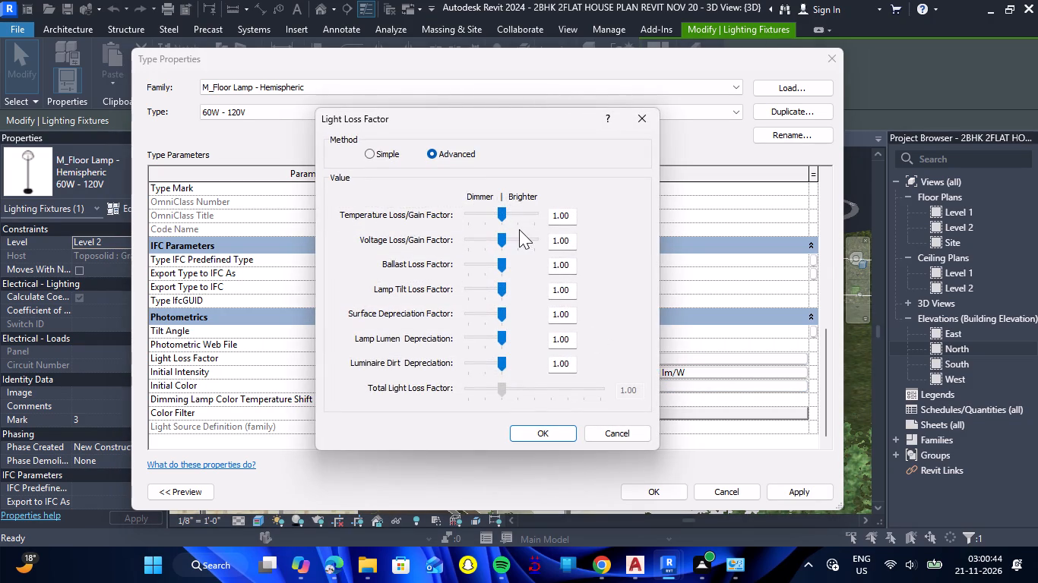
click(535, 216)
drag(508, 239, 578, 245)
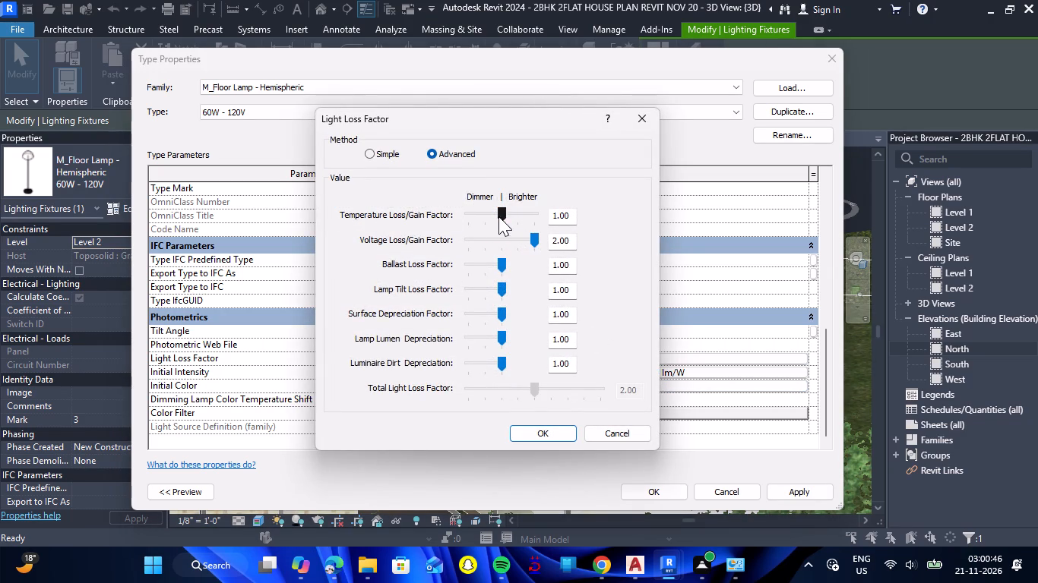
drag(498, 216, 548, 220)
click(549, 438)
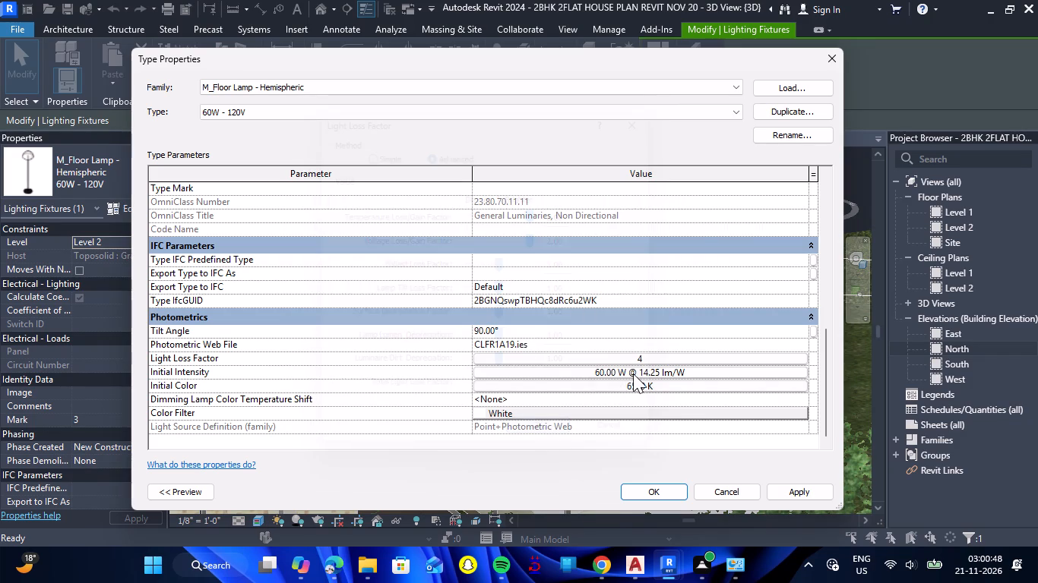
Set the hemispheric floor lamp type's initial intensity to 500 W at an efficacy of 100 lm/W and apply the type changes.
click(633, 373)
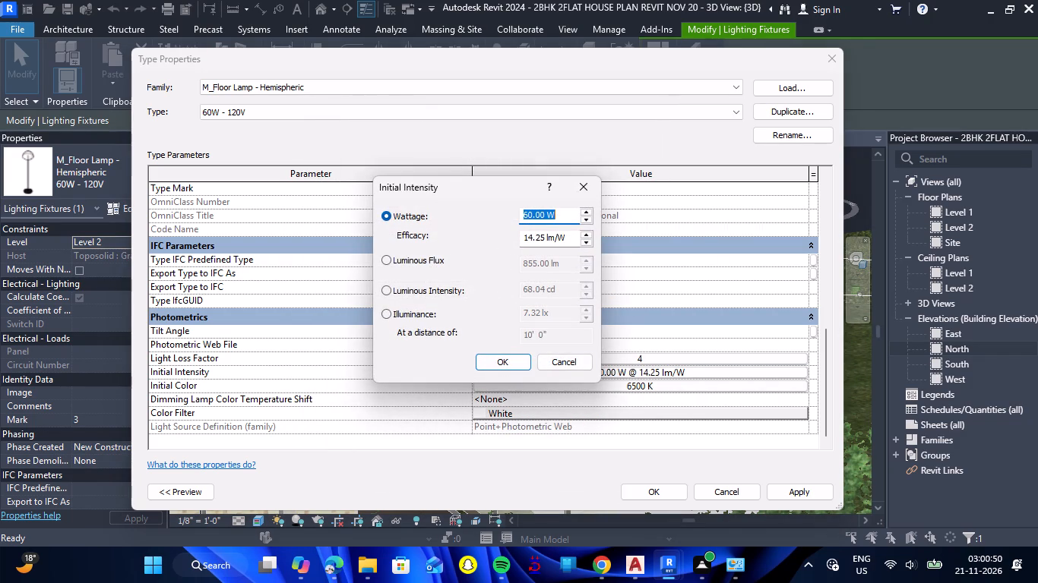
key(5)
text(00)
drag(542, 237, 501, 242)
key(BackSpace)
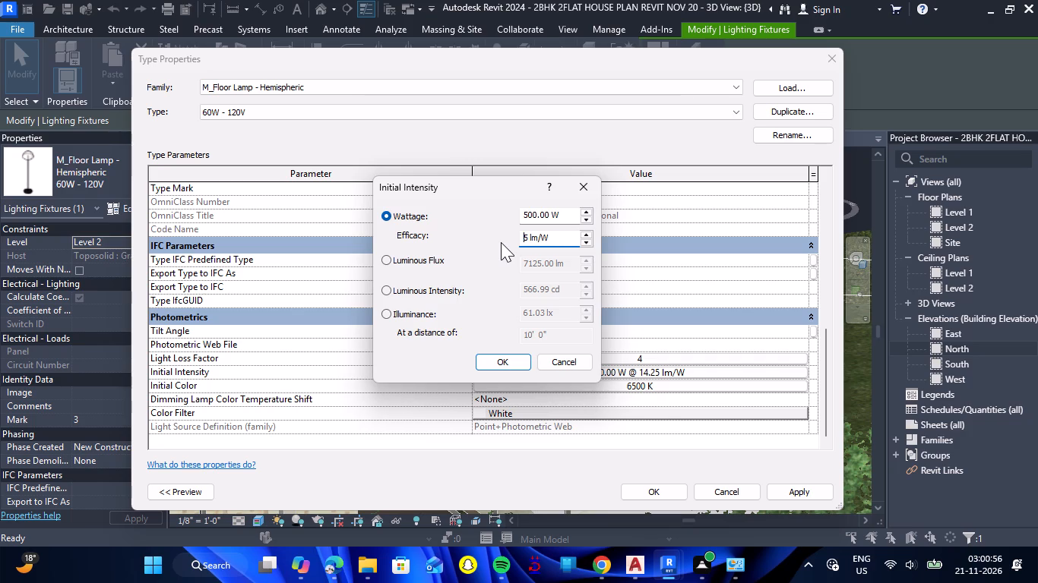
key(Right)
key(BackSpace)
text(100)
click(500, 359)
click(657, 490)
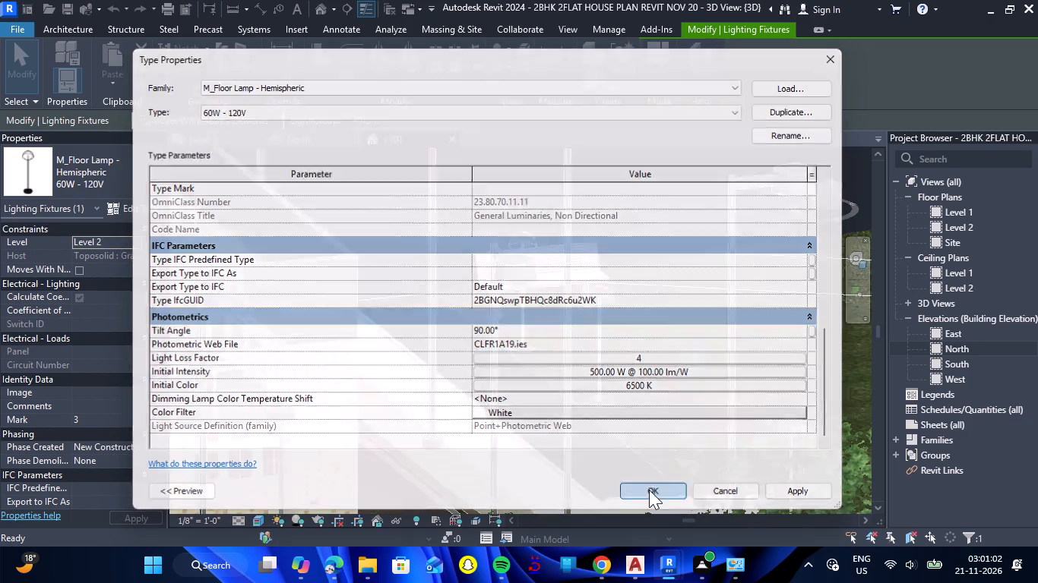
scroll(590, 326, down, 12)
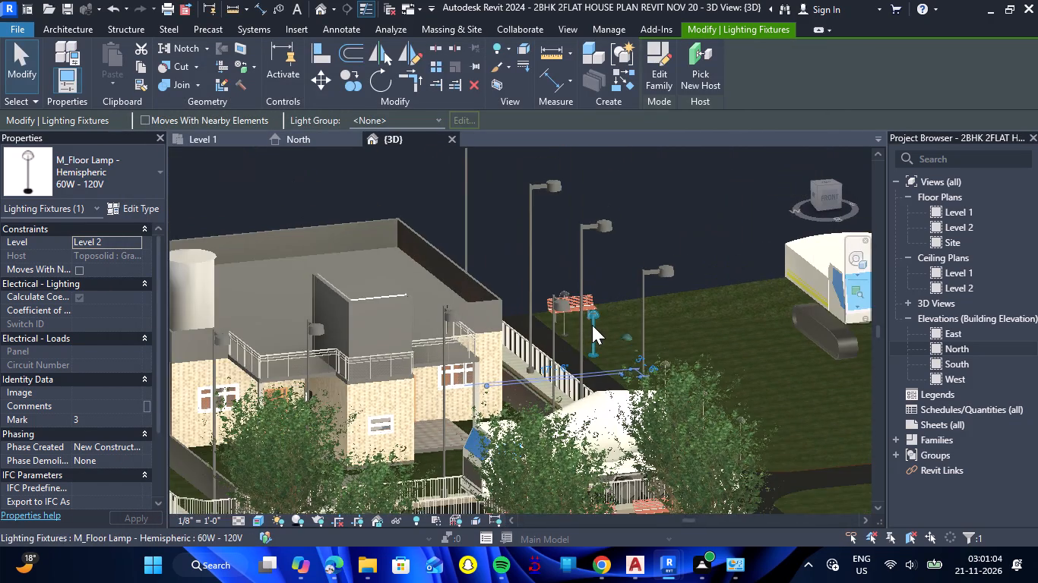
click(258, 273)
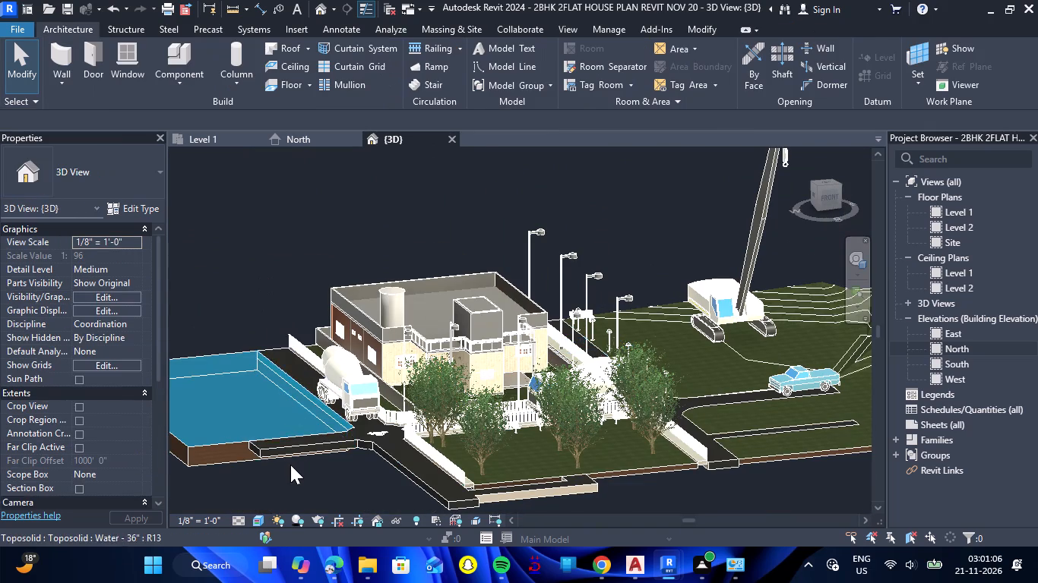
Start a railing path from the water body's road-side edges: the long east edge, the curved corner and the south edge along the road.
scroll(290, 465, up, 5)
scroll(418, 432, up, 4)
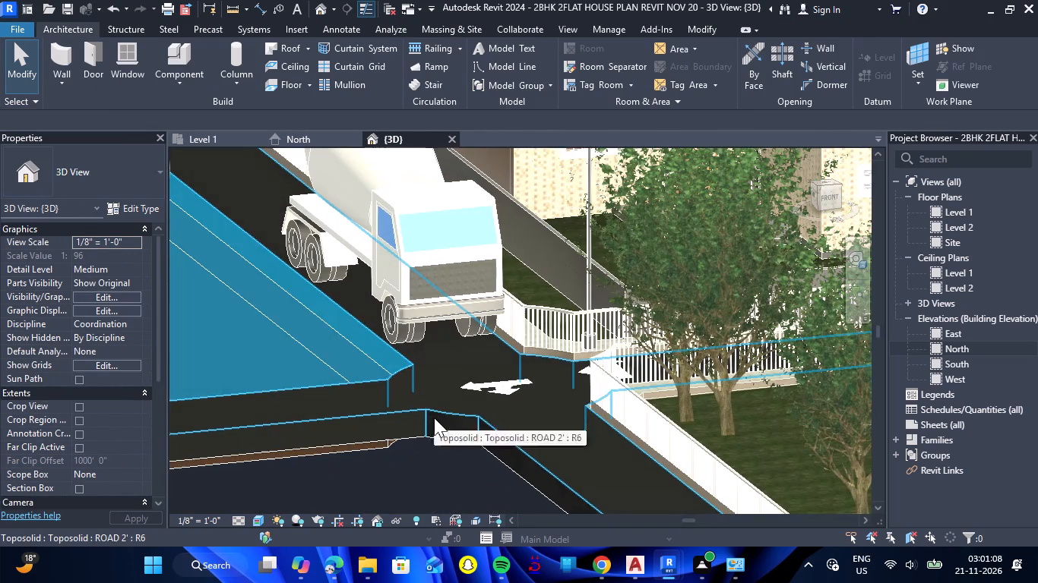
scroll(407, 424, down, 5)
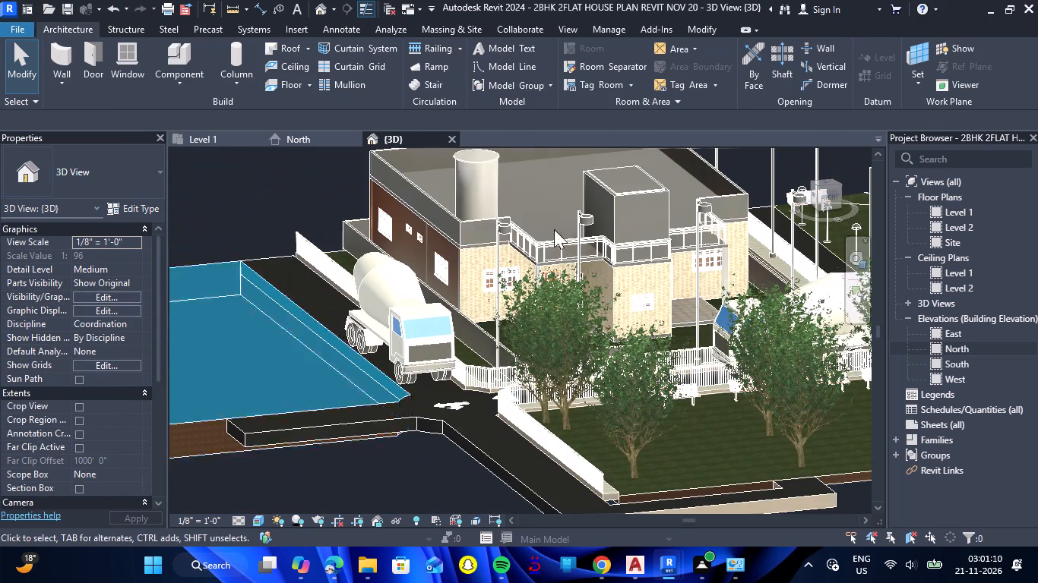
click(823, 184)
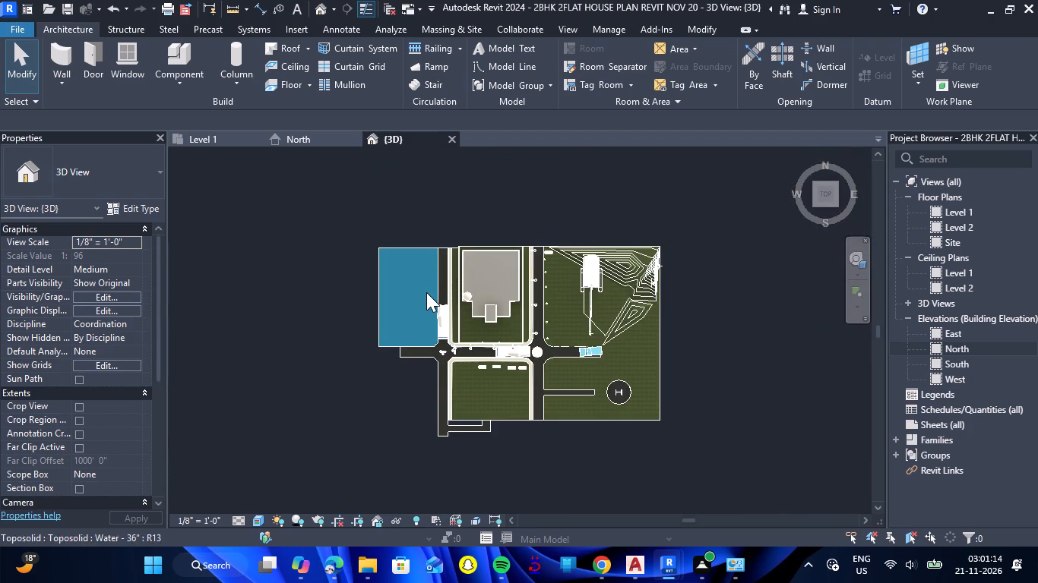
scroll(426, 292, up, 5)
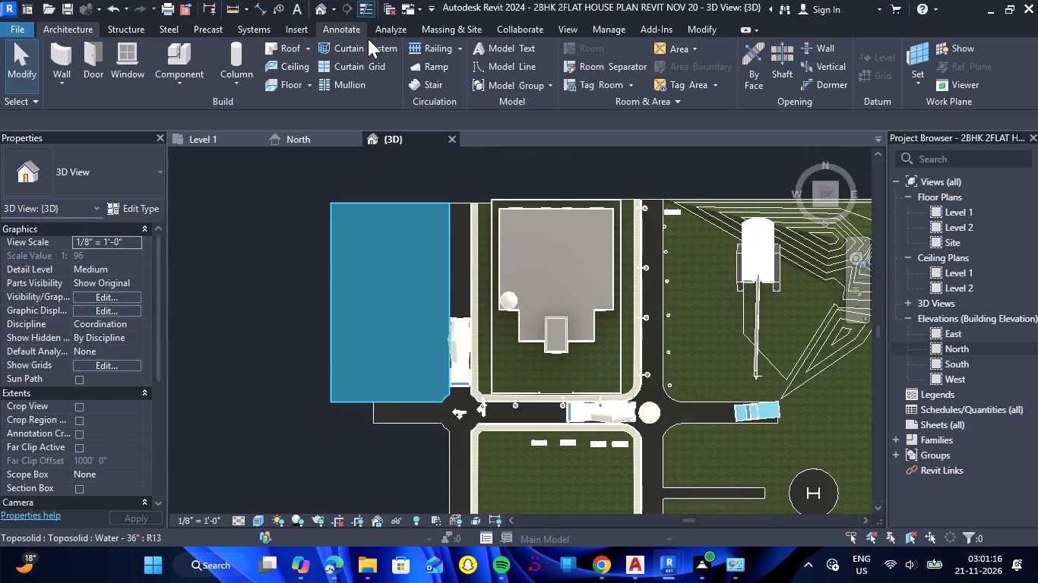
click(427, 52)
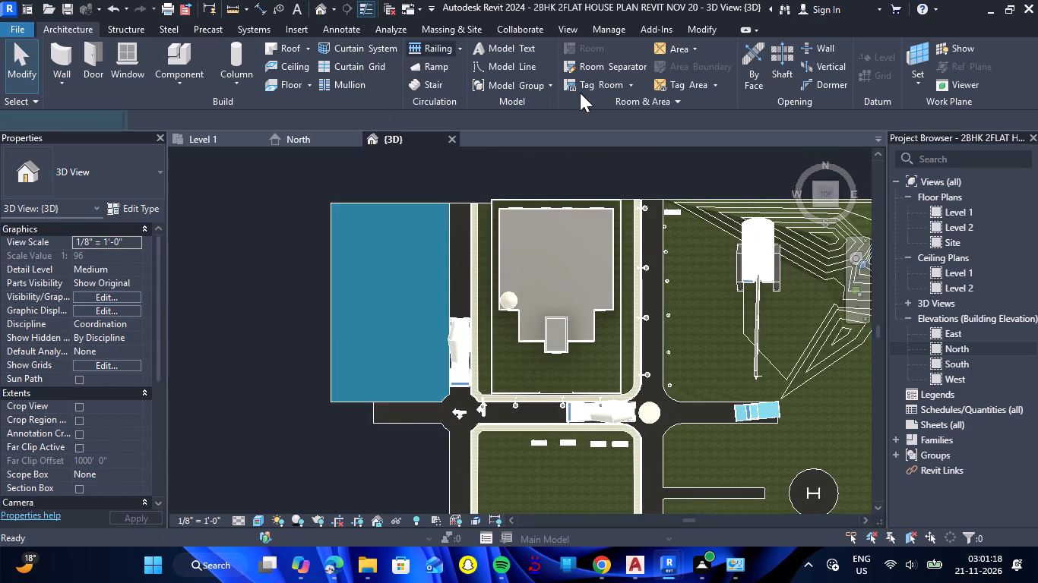
click(752, 70)
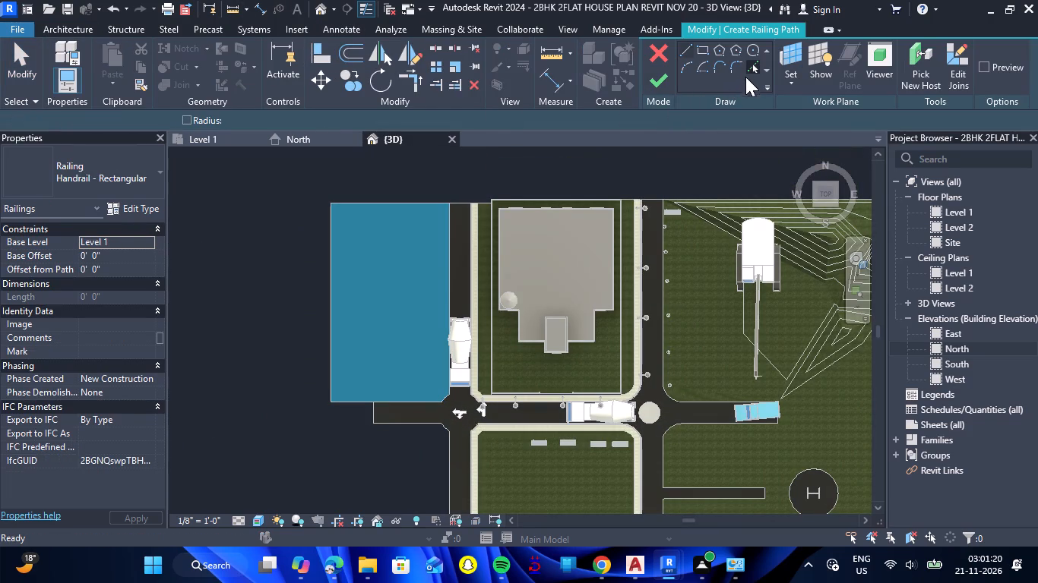
scroll(450, 248, up, 5)
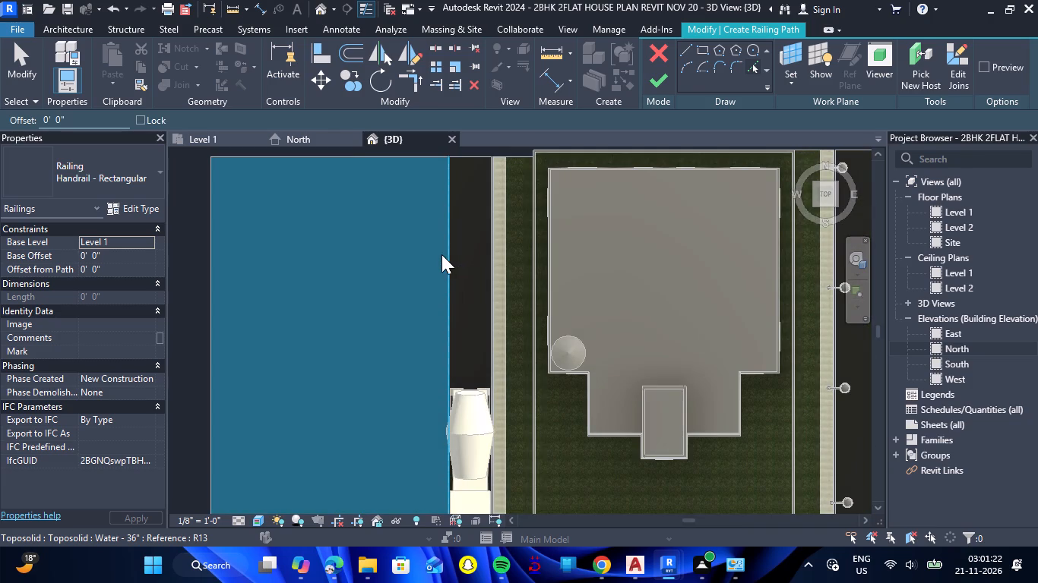
click(451, 254)
scroll(466, 225, down, 5)
scroll(454, 380, up, 6)
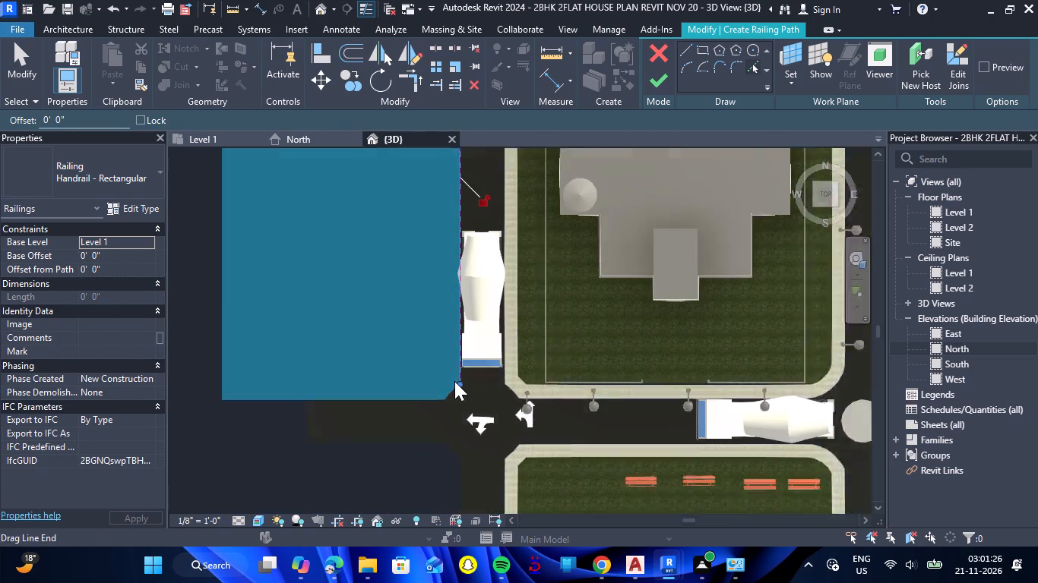
click(448, 395)
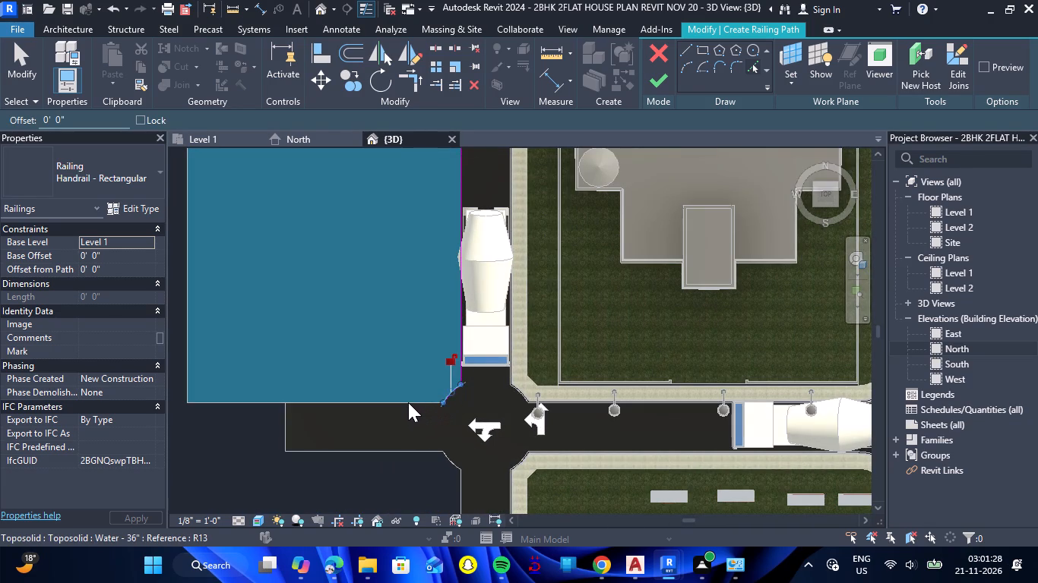
click(408, 402)
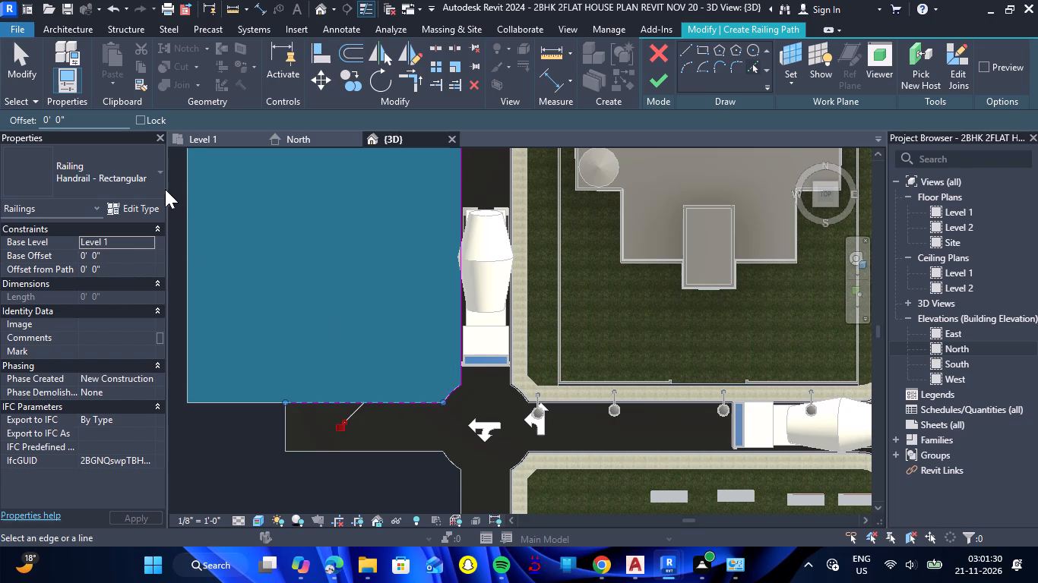
Change the railing type to Guardrail - Rectangular and finish the railing along the water.
click(161, 175)
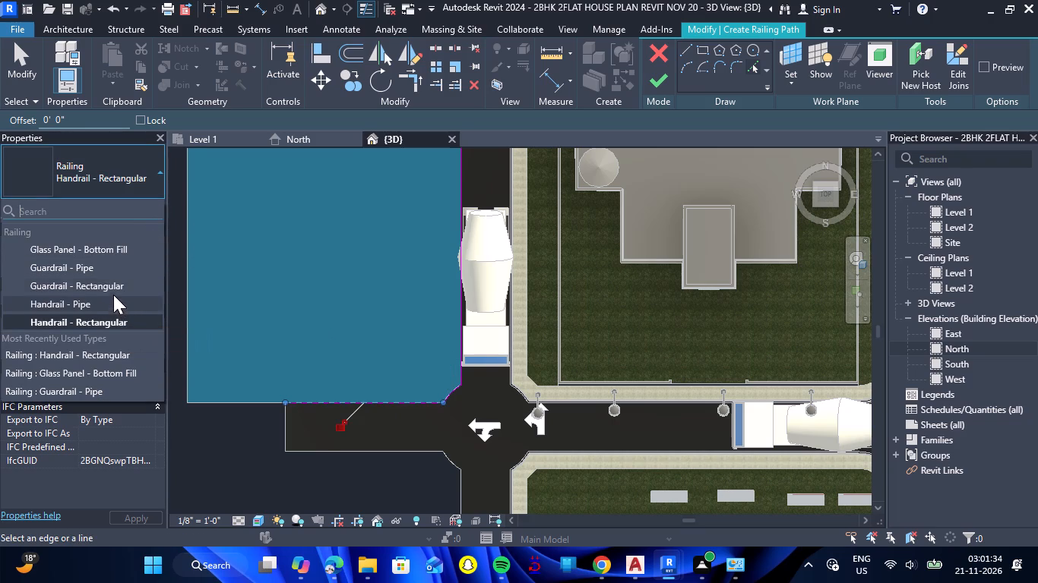
click(112, 282)
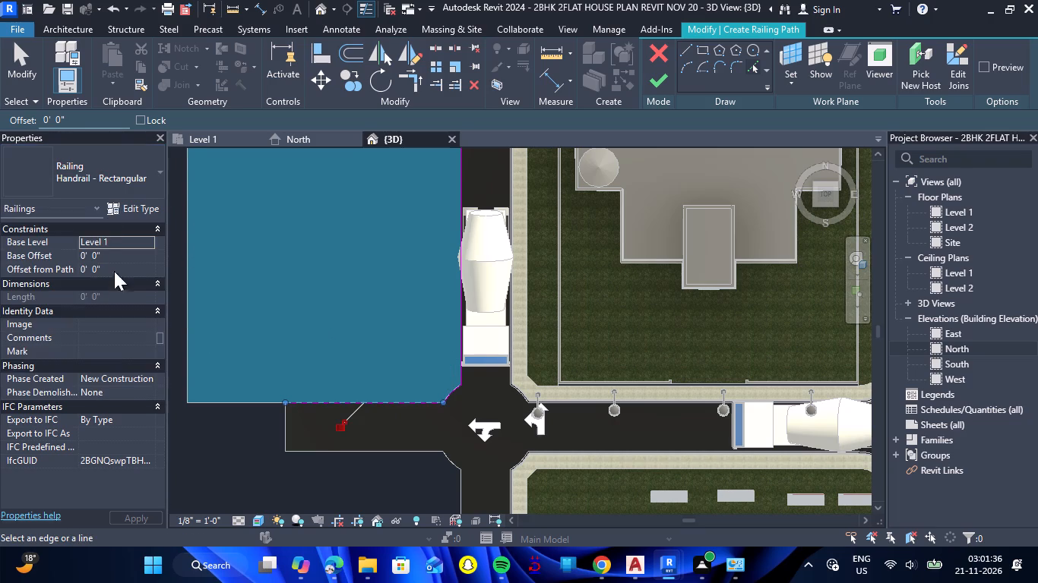
click(655, 87)
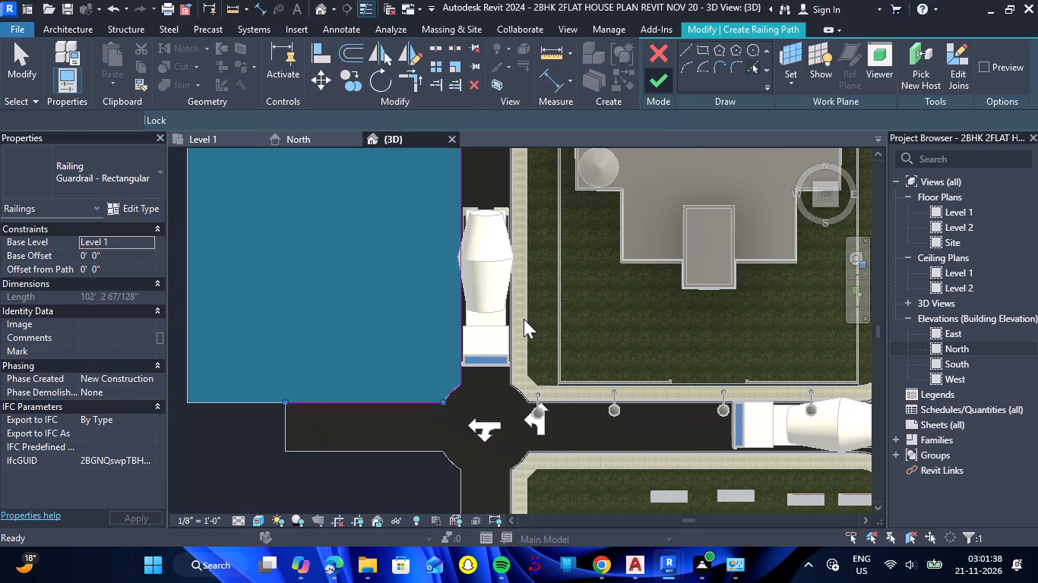
scroll(489, 314, down, 8)
click(364, 427)
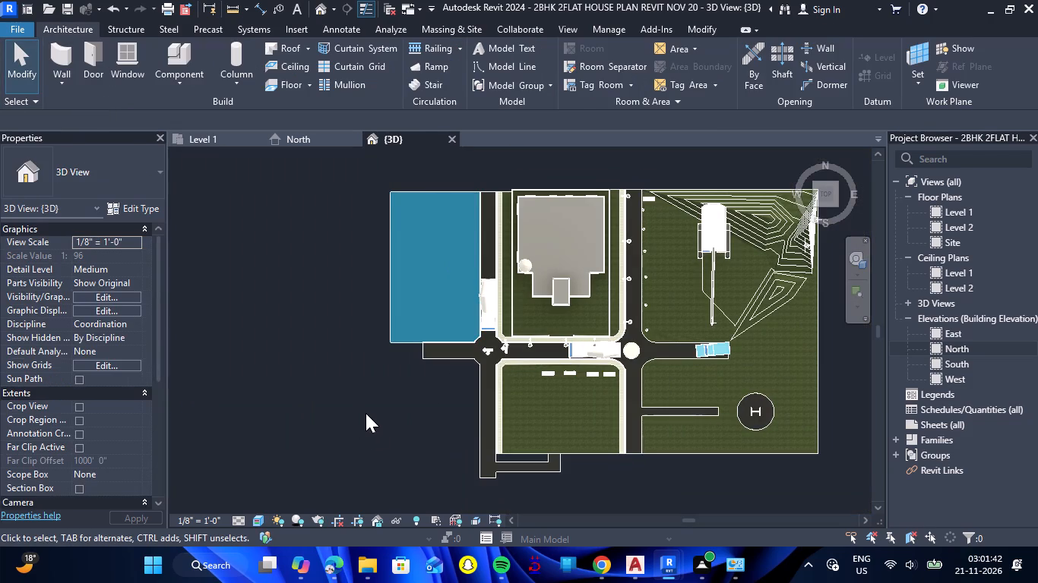
Examine the new guardrail between the water and the road in 3D, including its south end and corner.
drag(366, 414, 470, 116)
shift+right_drag(366, 414, 470, 116)
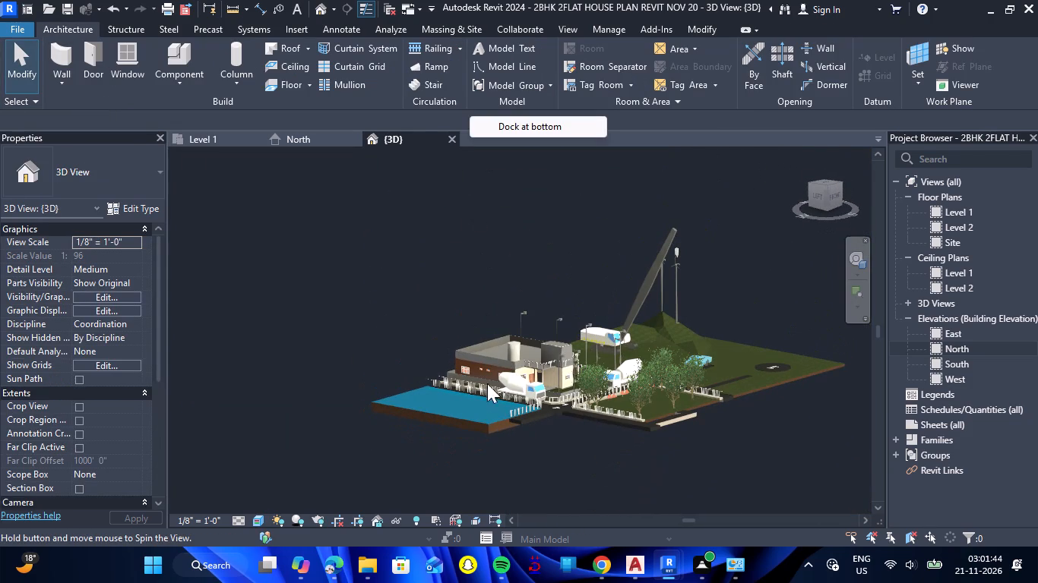
scroll(489, 394, up, 7)
key(Escape)
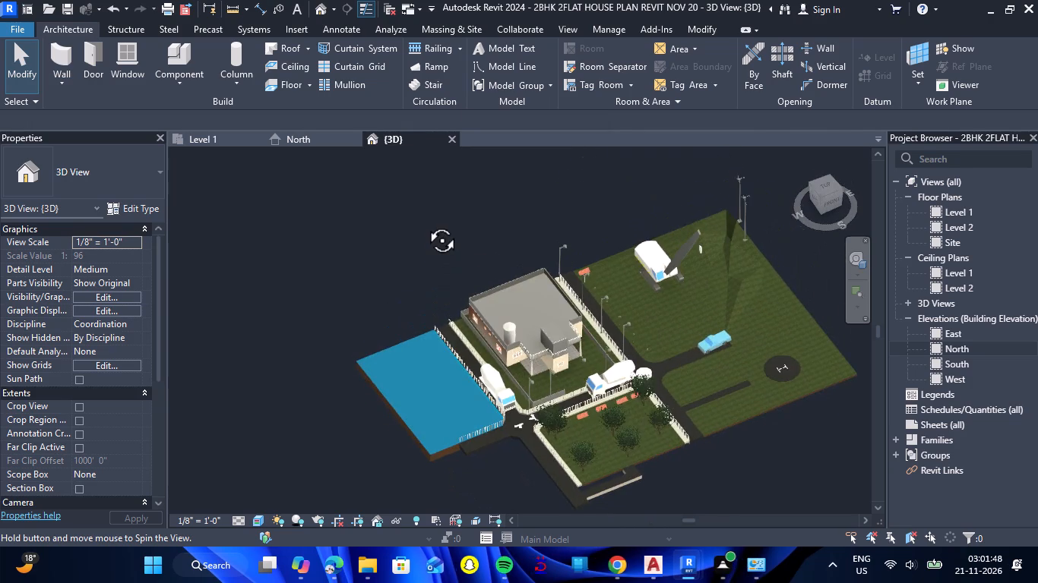
key(Escape)
scroll(475, 410, up, 9)
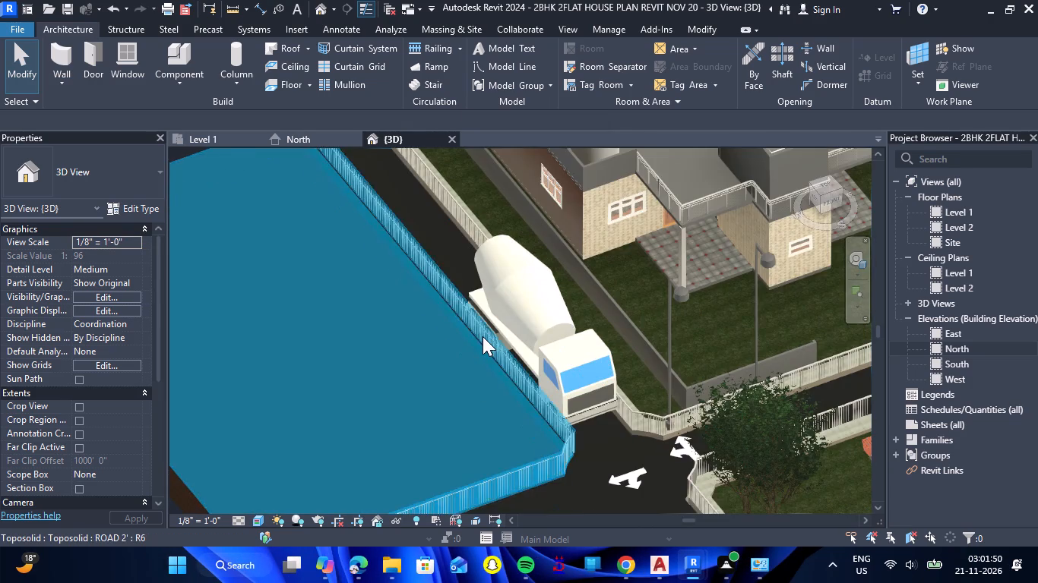
scroll(483, 336, down, 5)
scroll(522, 491, up, 7)
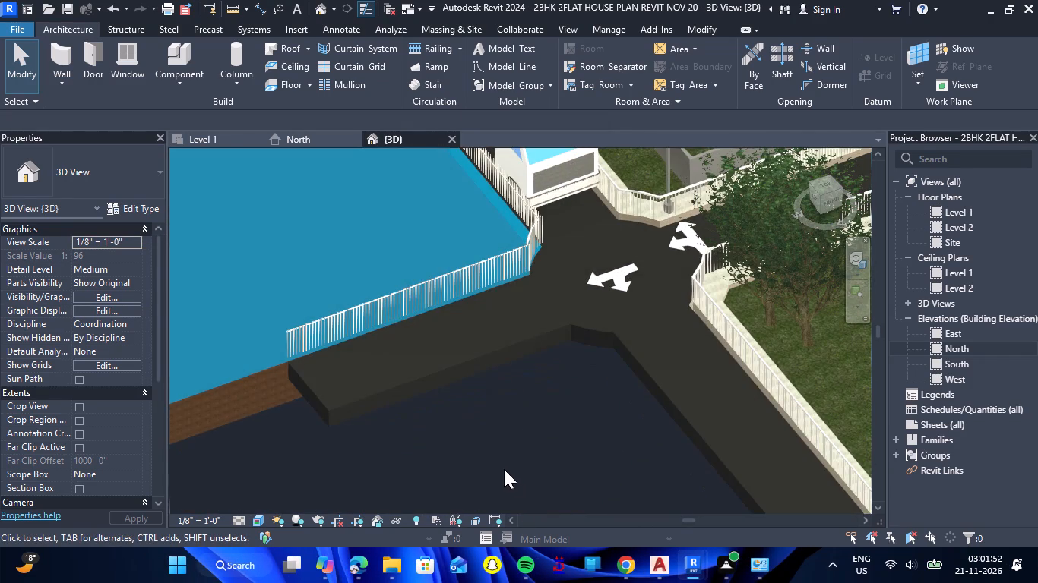
scroll(328, 363, up, 5)
scroll(328, 363, down, 5)
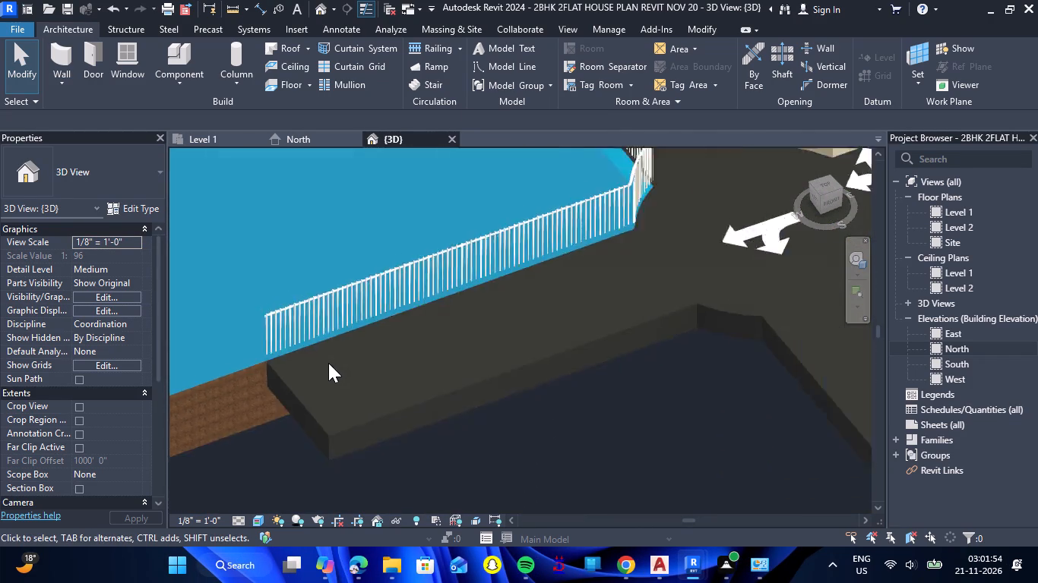
scroll(328, 363, down, 2)
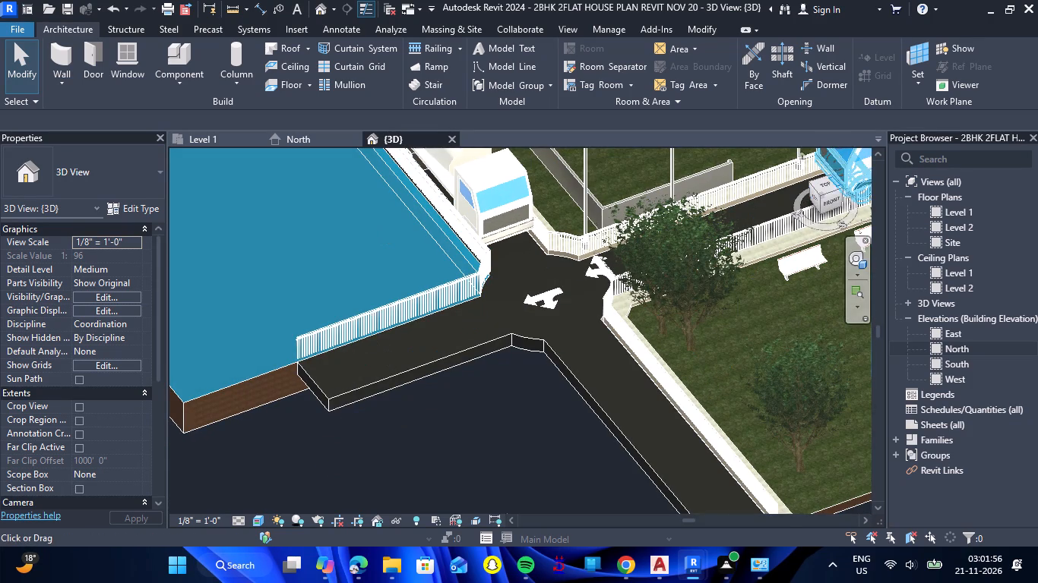
Examine the guardrail along the water body's south edge and curved corner from above.
click(827, 191)
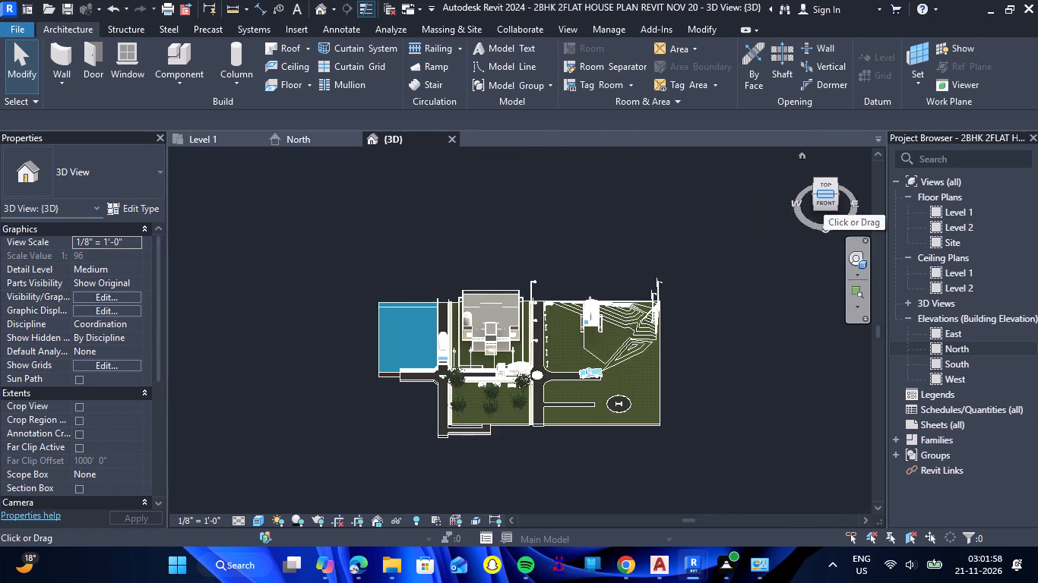
click(822, 188)
scroll(430, 329, up, 5)
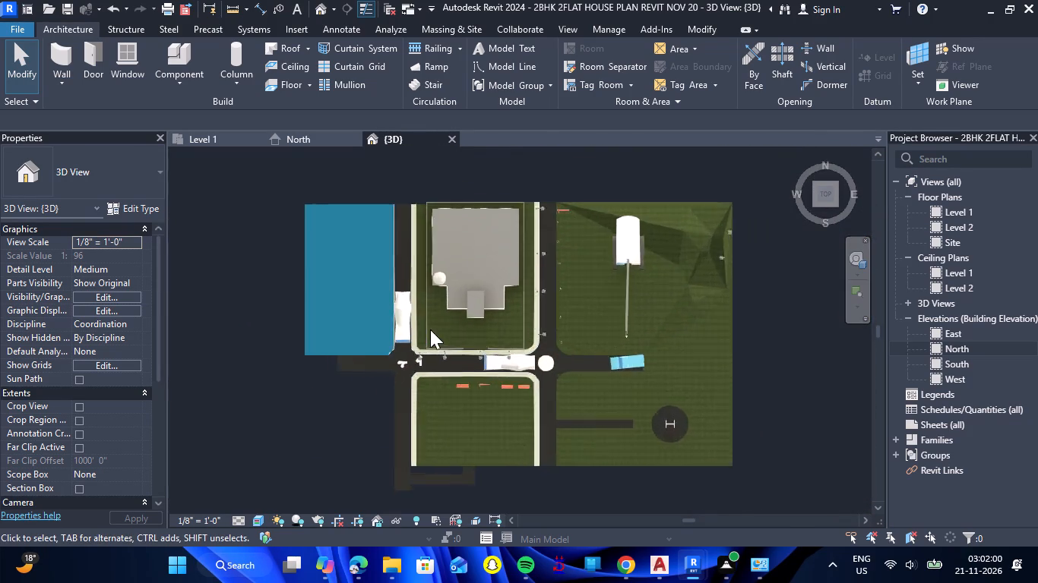
scroll(430, 329, up, 3)
scroll(281, 377, up, 6)
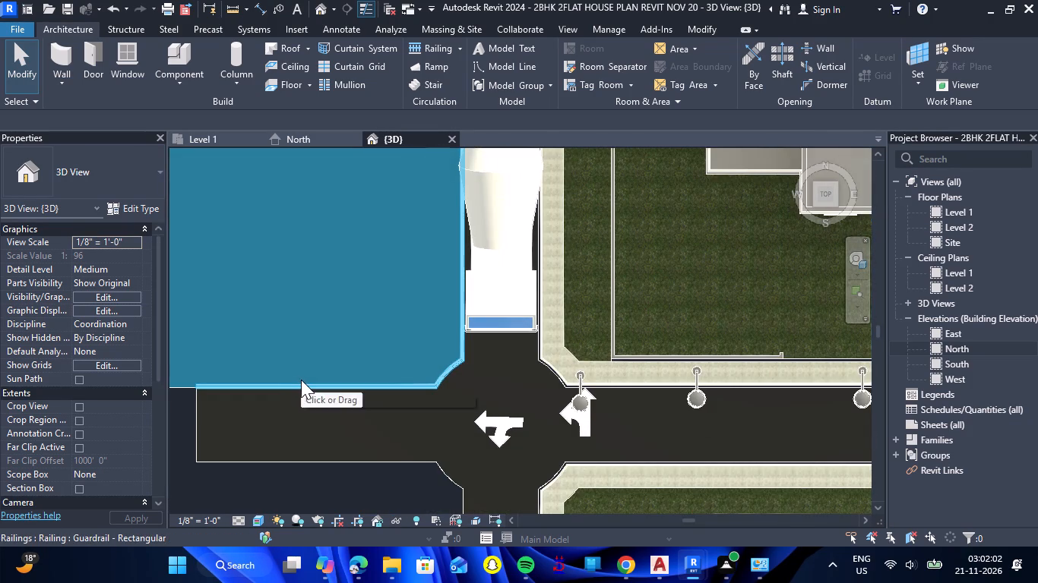
scroll(302, 380, up, 8)
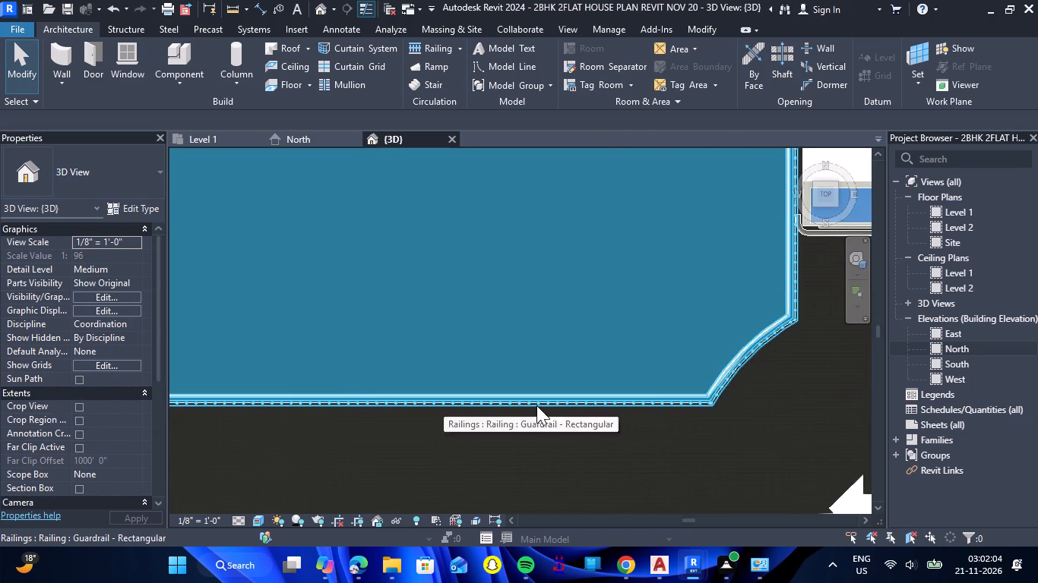
scroll(591, 399, up, 7)
click(649, 385)
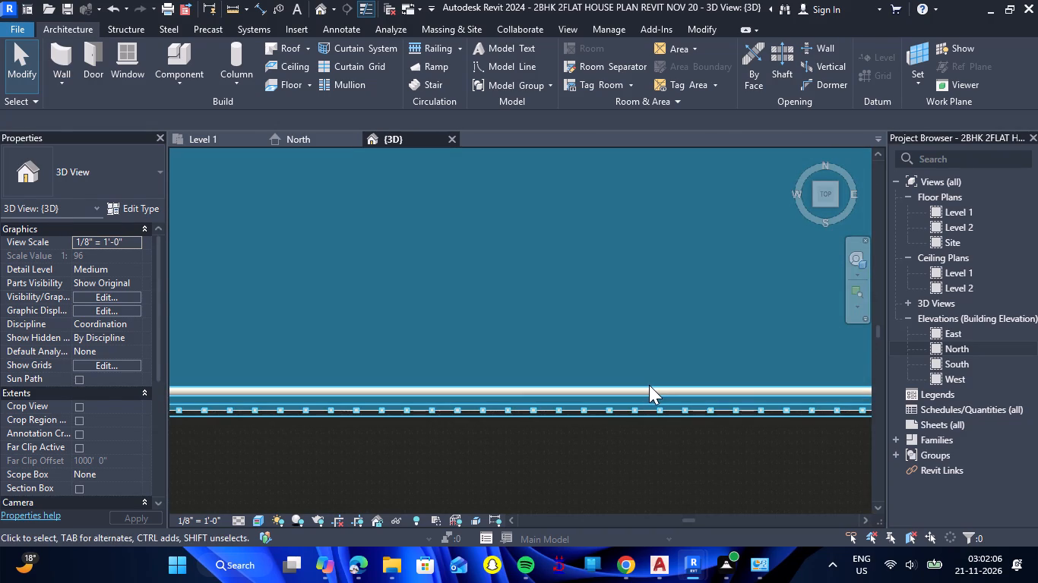
key(Down)
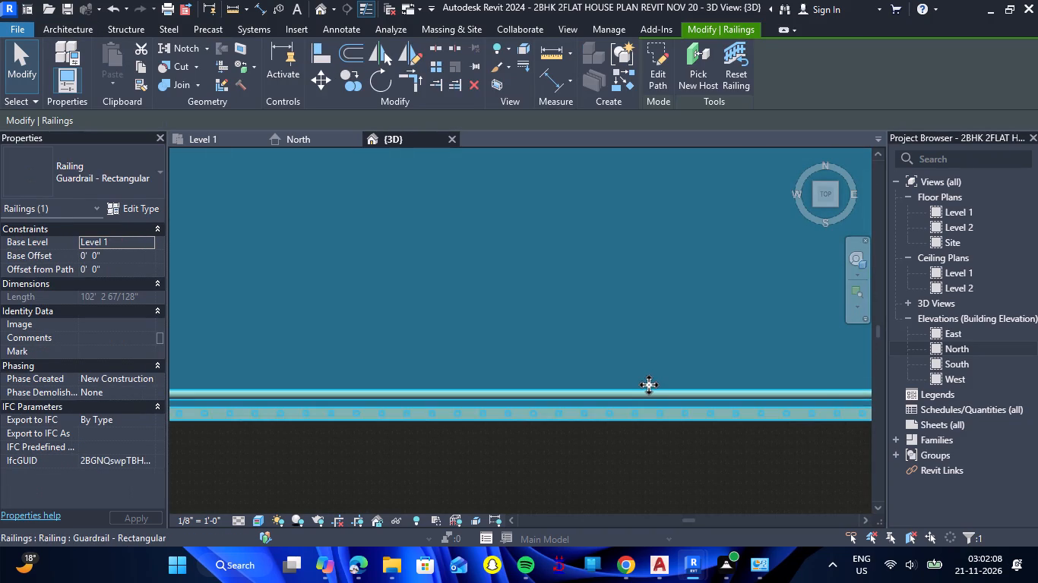
key(Escape)
scroll(649, 385, down, 10)
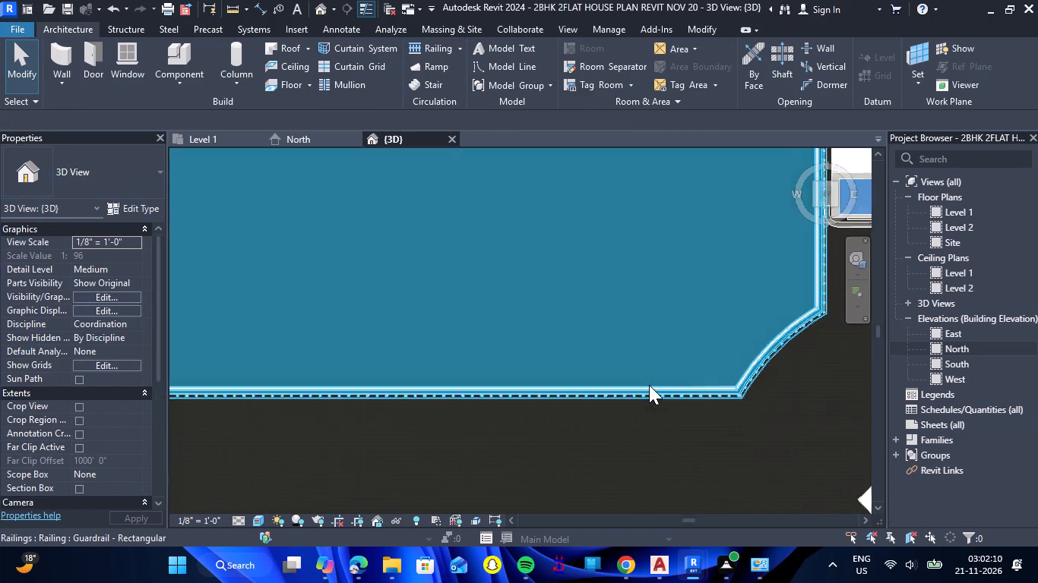
scroll(649, 385, down, 11)
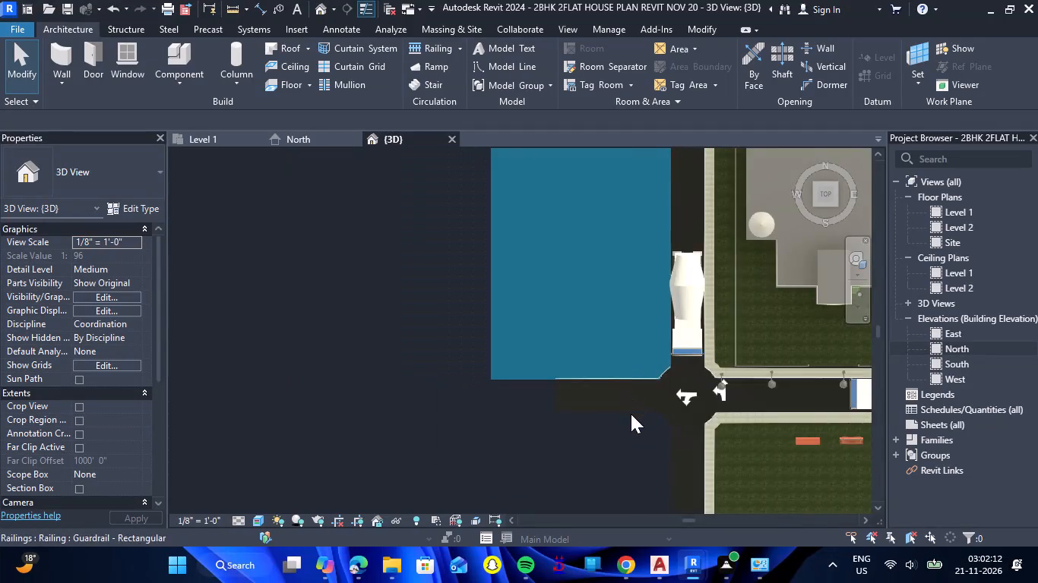
Place two M_Street Light - Standard 400W Halogen - 120V fixtures on the PARK's north footpath, starting near its northwest corner.
scroll(586, 418, down, 2)
scroll(638, 424, up, 3)
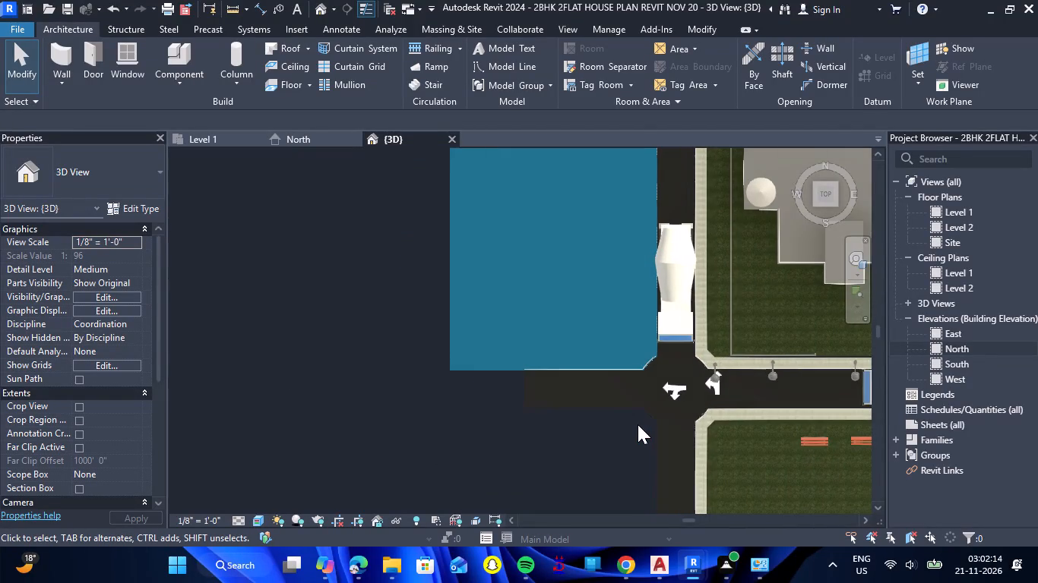
scroll(612, 411, down, 9)
scroll(663, 408, up, 4)
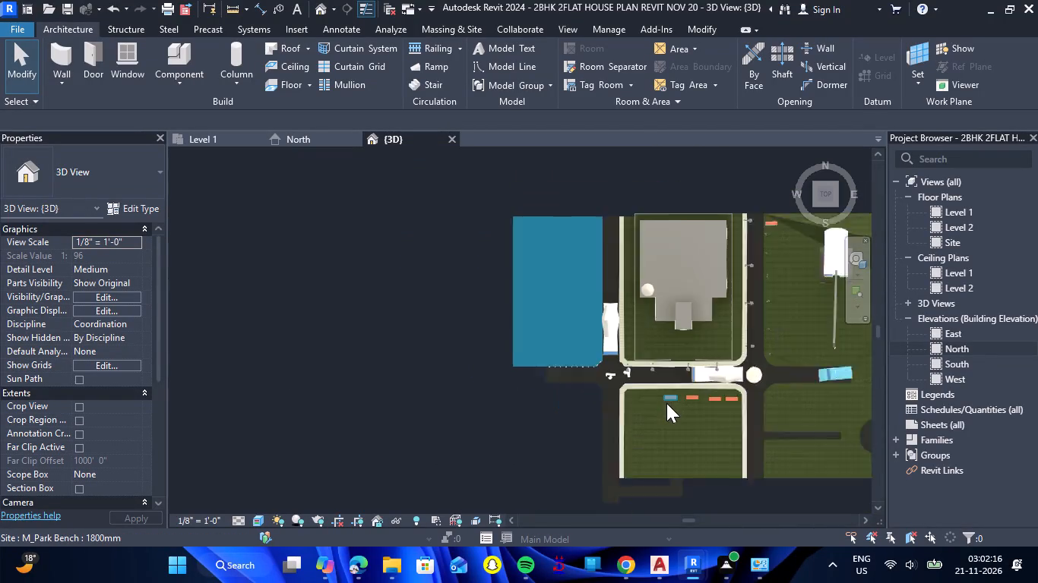
scroll(666, 403, up, 1)
scroll(783, 434, up, 2)
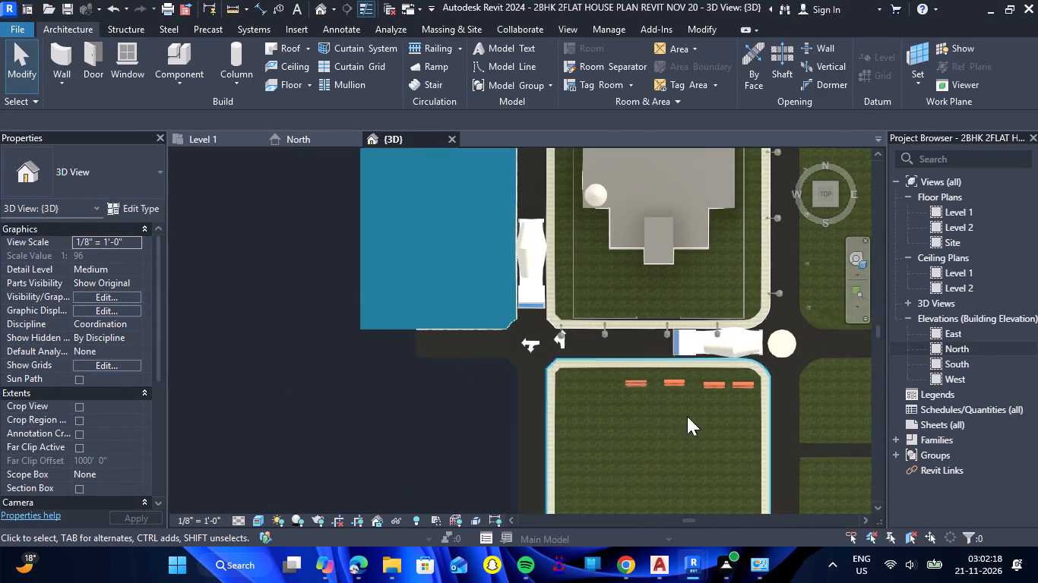
click(179, 68)
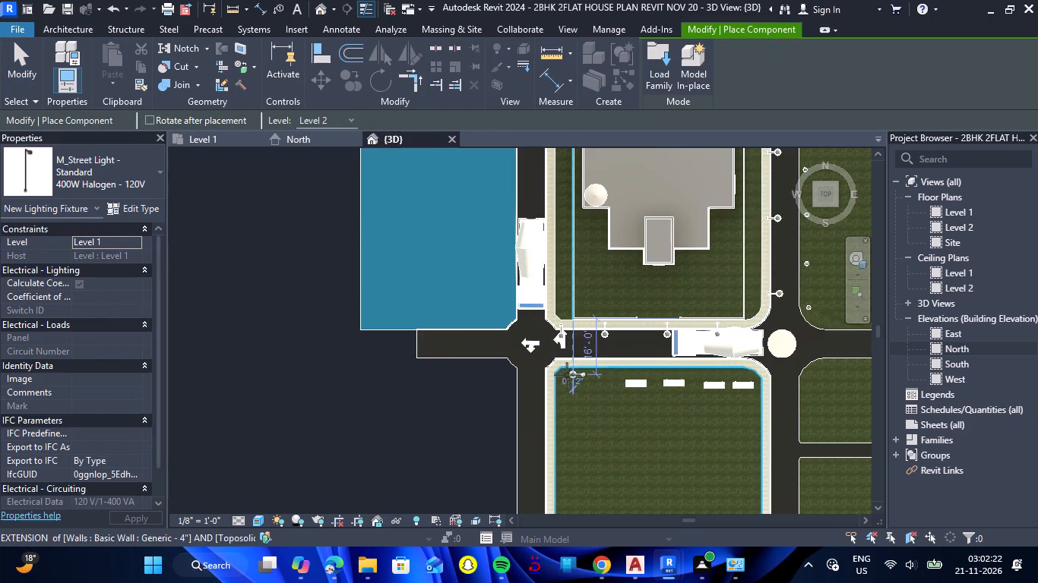
scroll(567, 362, up, 14)
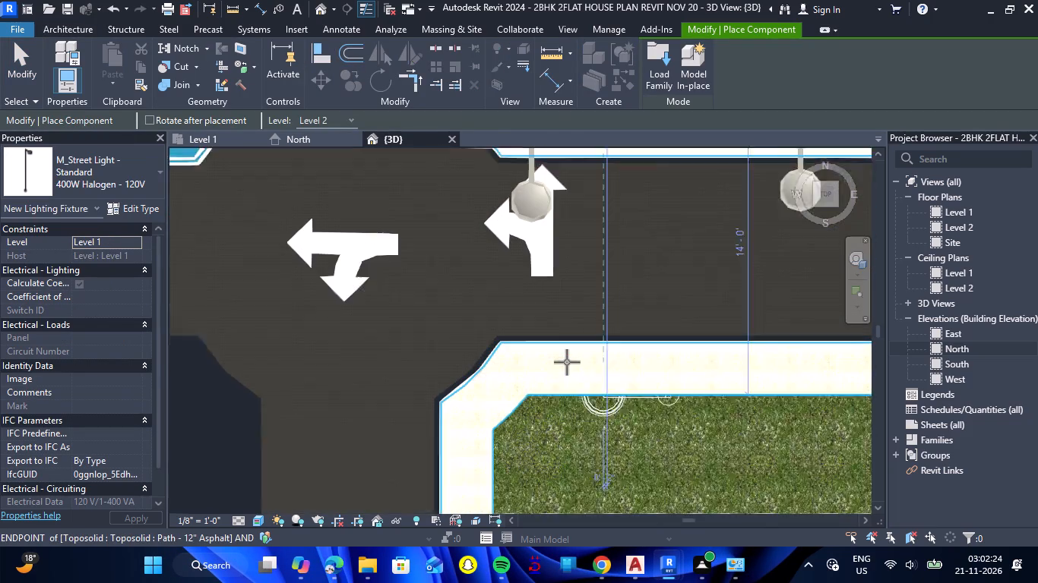
click(560, 365)
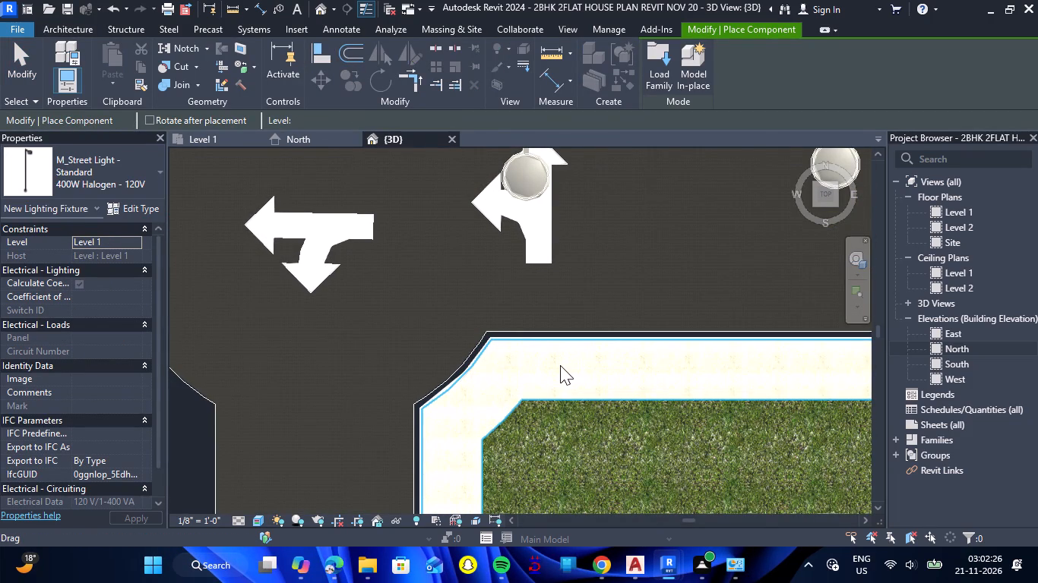
scroll(549, 373, down, 6)
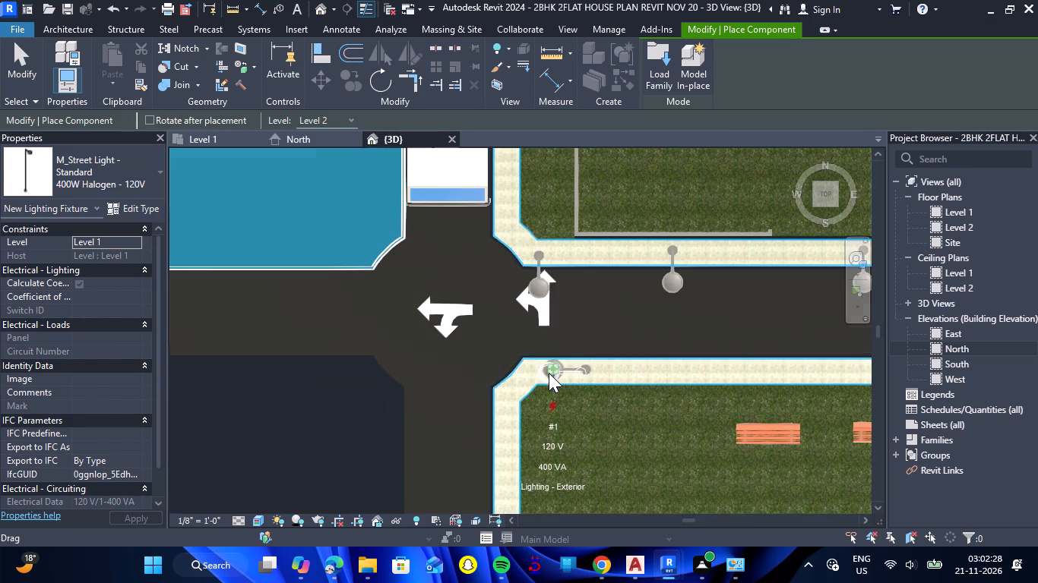
click(689, 370)
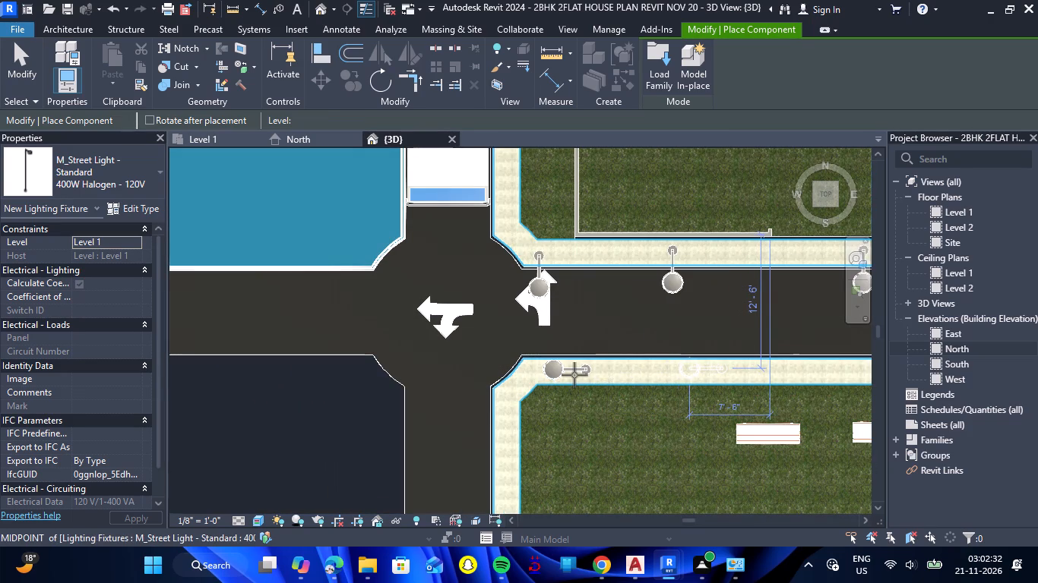
Place two more 400W Halogen - 120V street lights eastward along the PARK's north footpath, alongside the truck.
scroll(574, 375, down, 8)
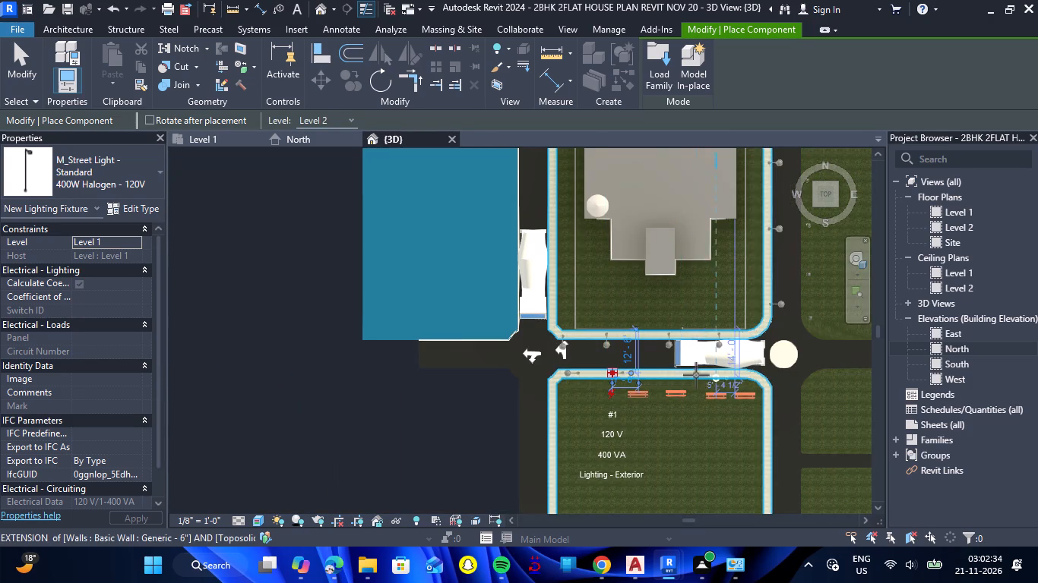
scroll(687, 368, up, 12)
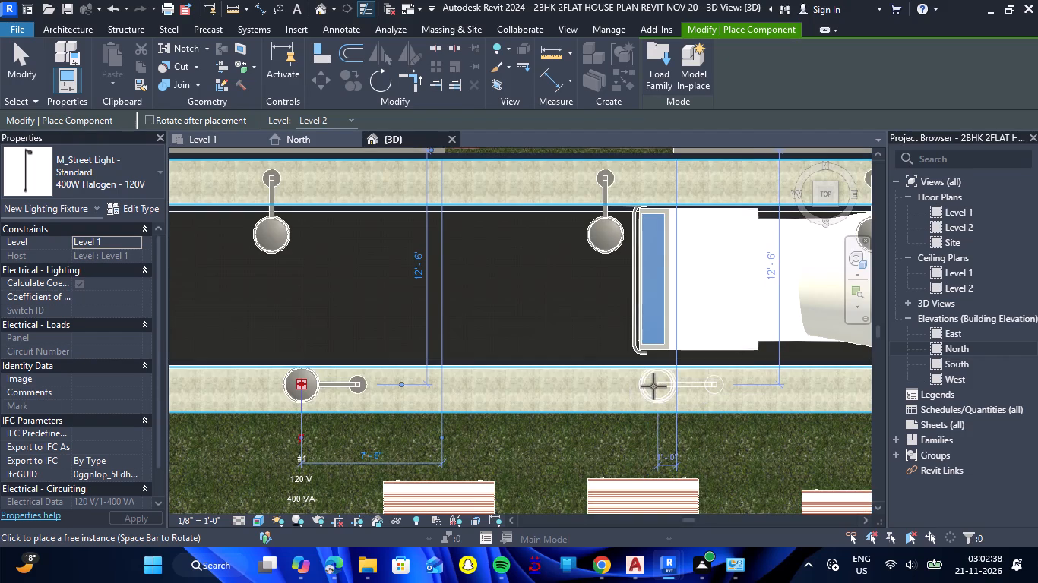
click(653, 387)
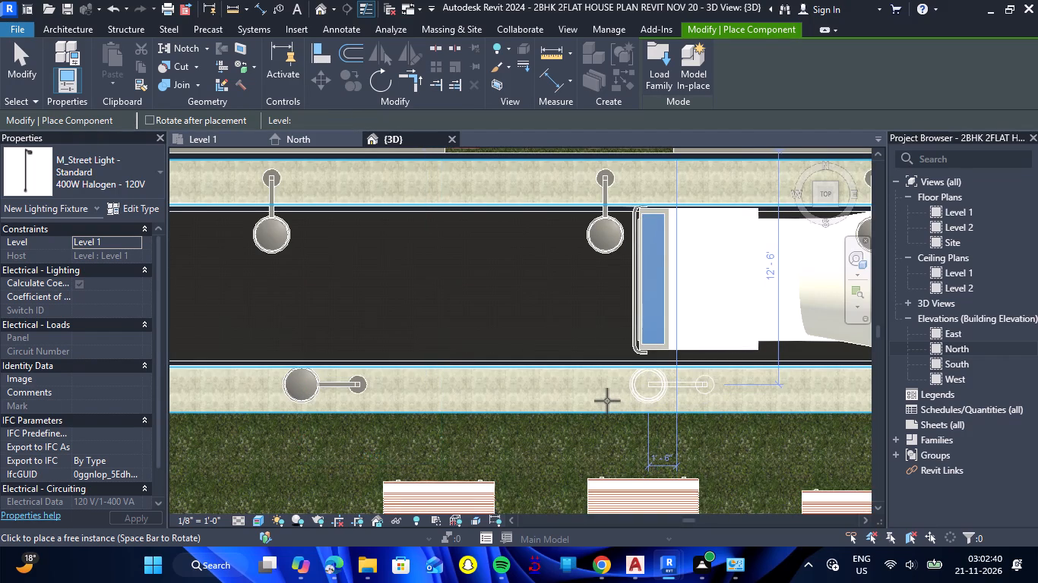
scroll(607, 401, down, 9)
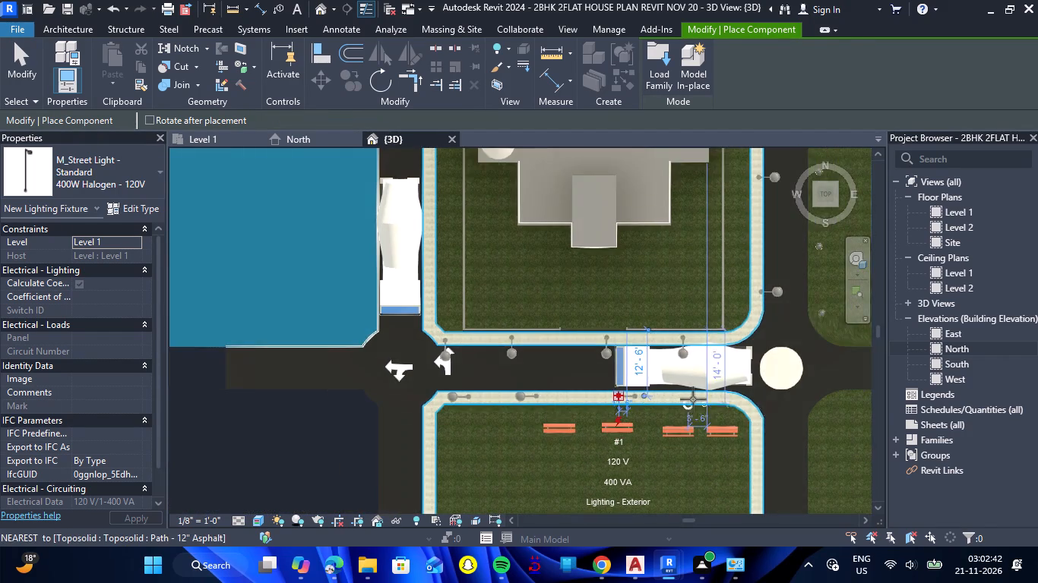
scroll(693, 399, up, 10)
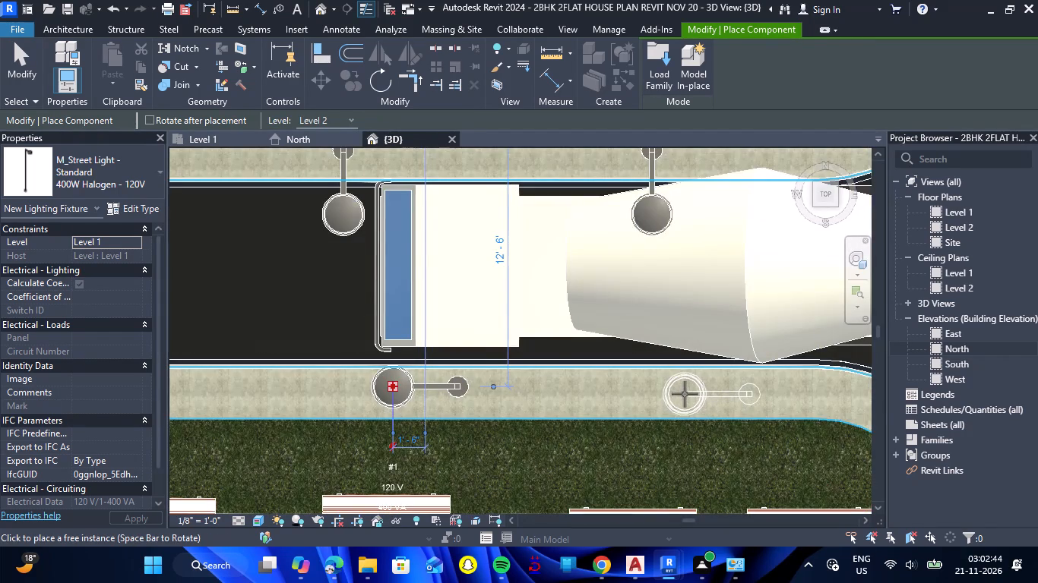
click(685, 394)
Place three 400W Halogen - 120V street lights on the PARK's grass, spaced southward beside the east footpath.
scroll(598, 395, down, 10)
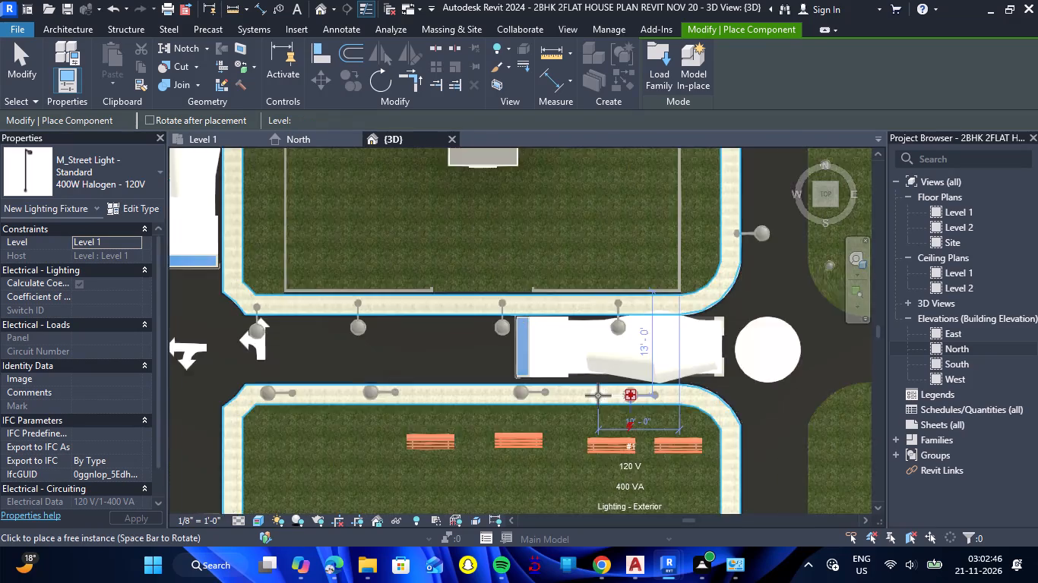
scroll(598, 395, down, 3)
scroll(655, 443, up, 6)
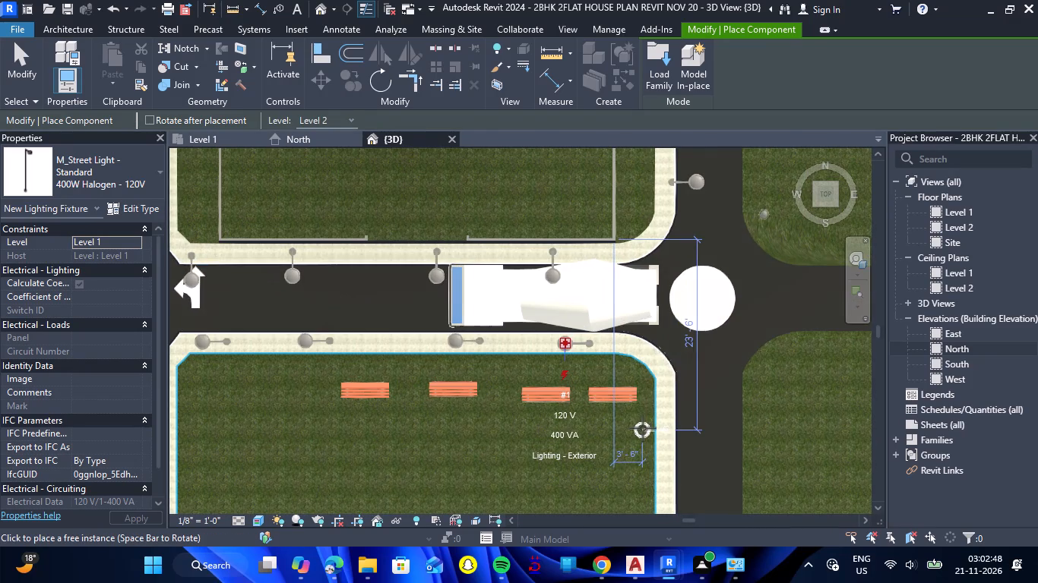
click(644, 418)
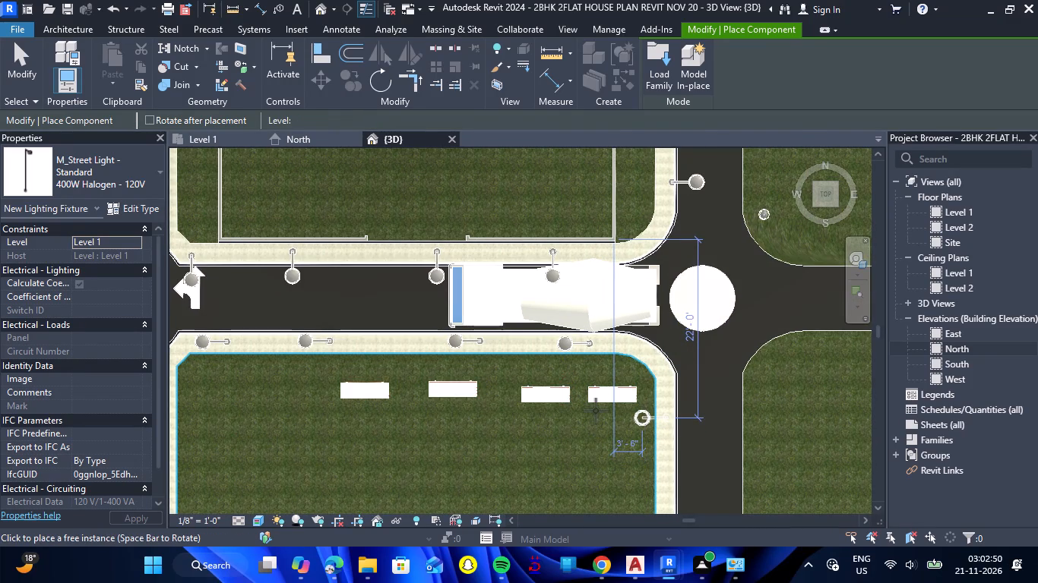
scroll(596, 411, down, 7)
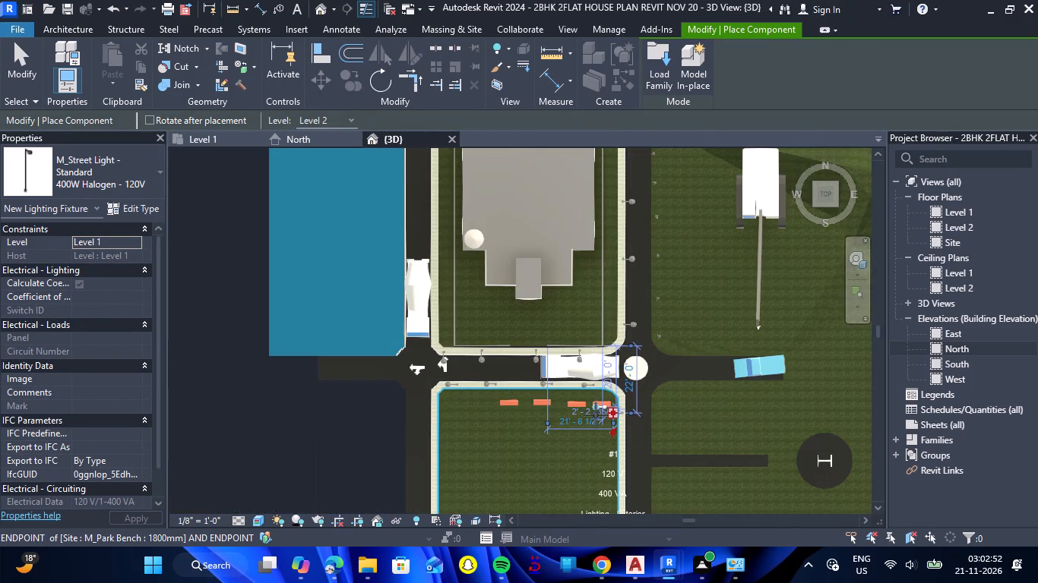
scroll(596, 415, down, 3)
scroll(608, 465, up, 7)
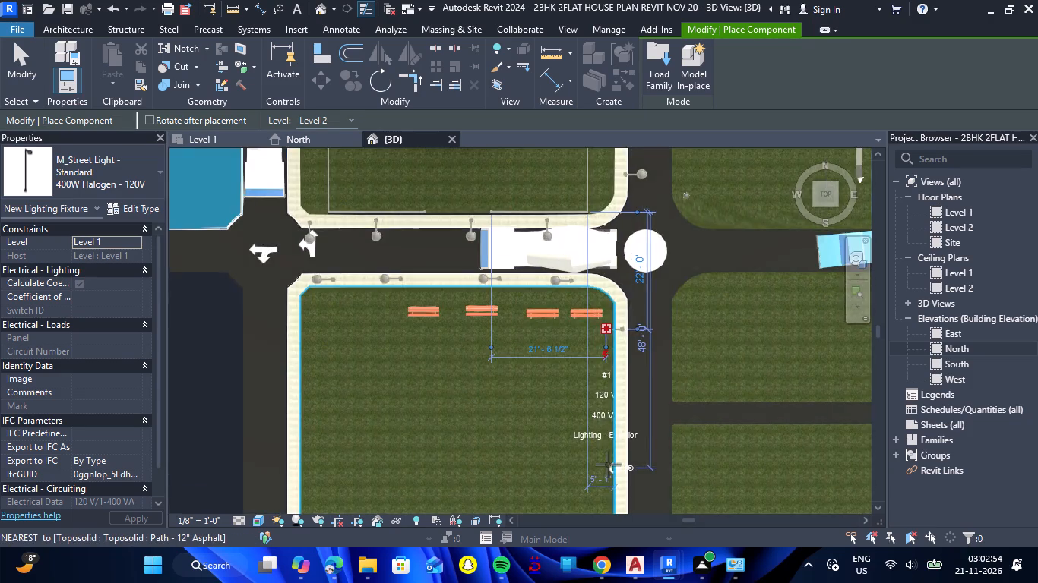
scroll(608, 465, up, 3)
scroll(596, 364, up, 2)
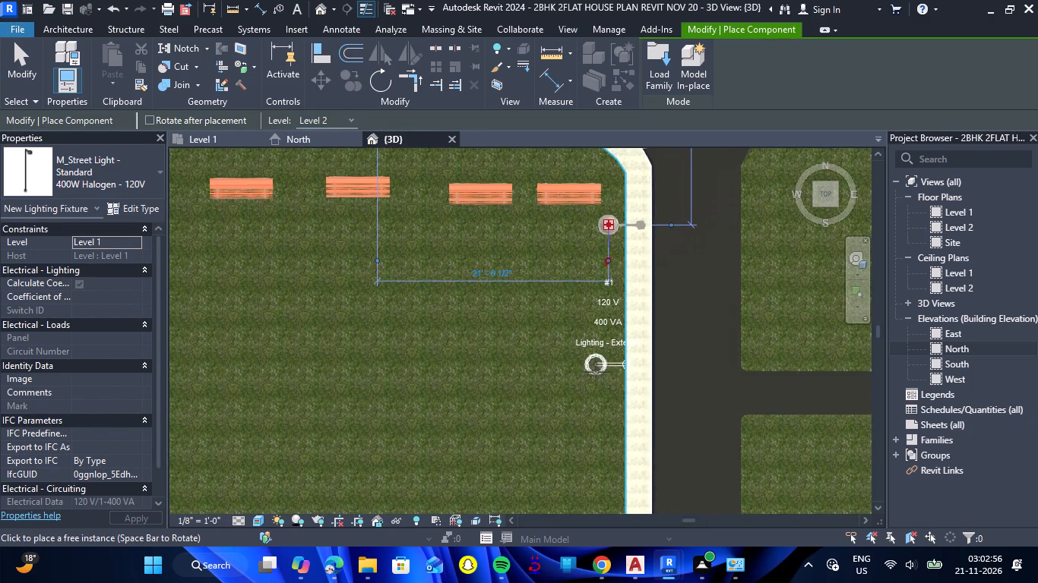
click(597, 391)
scroll(570, 362, down, 7)
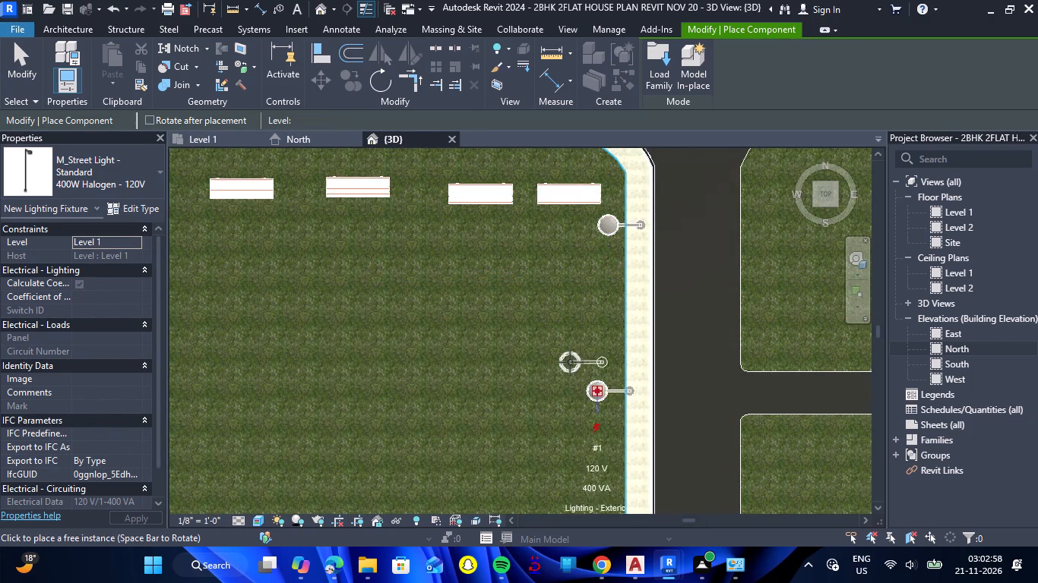
scroll(570, 362, down, 3)
scroll(568, 396, up, 6)
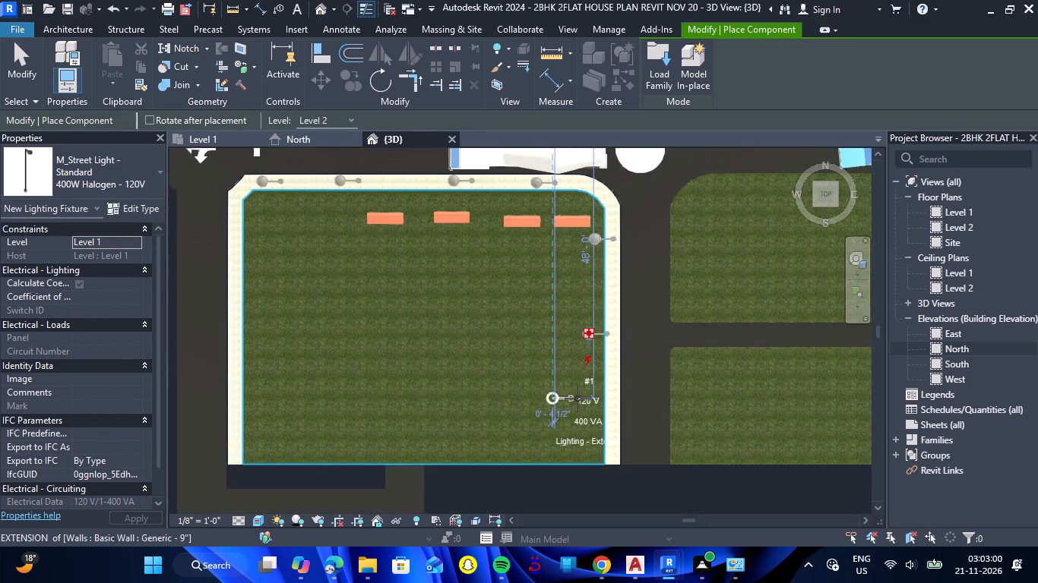
click(590, 399)
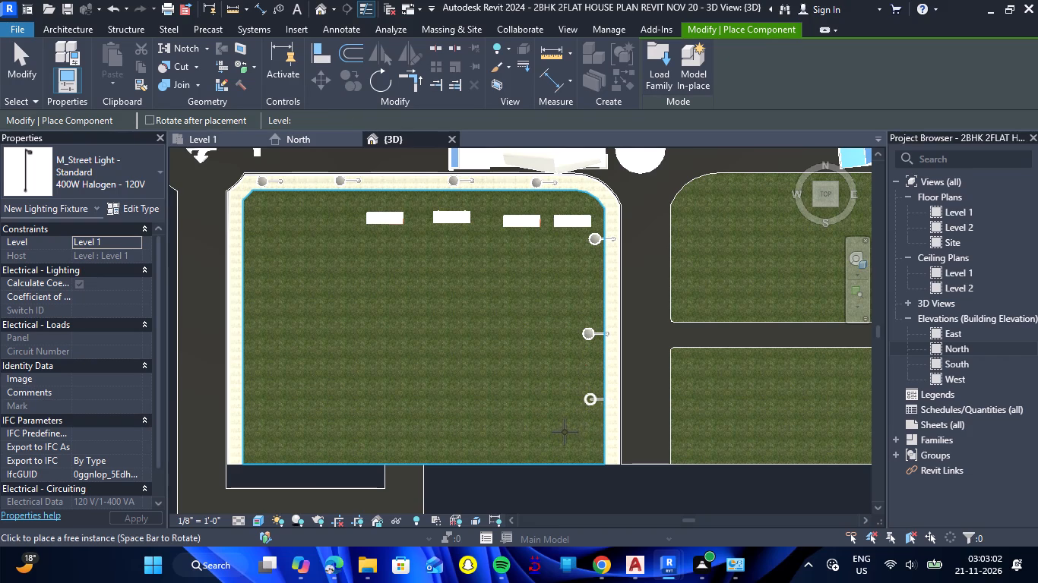
Place two 400W Halogen - 120V street lights on the helipad road's north edge, starting near its west end.
scroll(564, 432, down, 6)
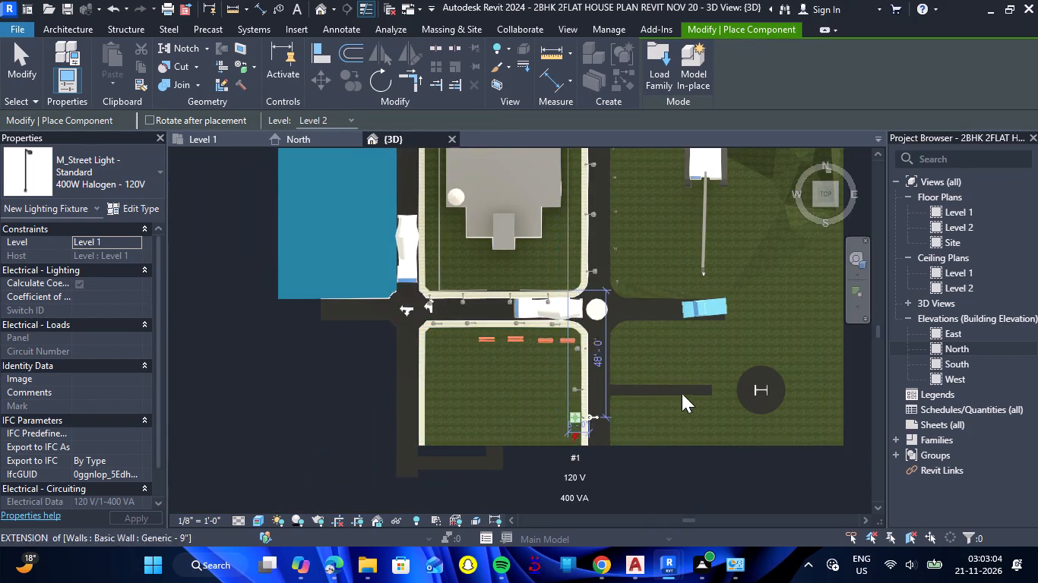
scroll(710, 366, up, 4)
scroll(653, 373, down, 3)
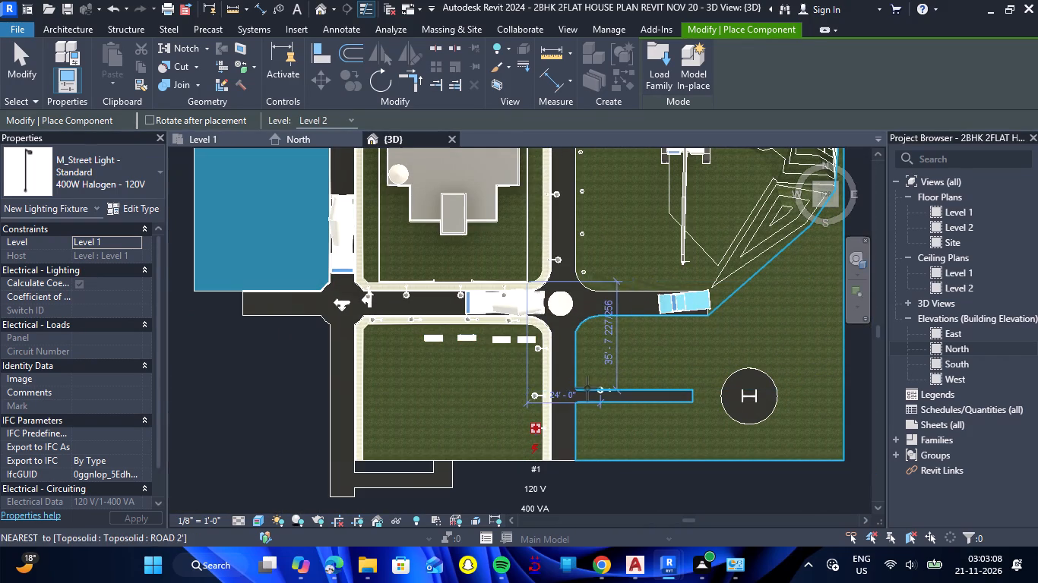
scroll(586, 387, up, 10)
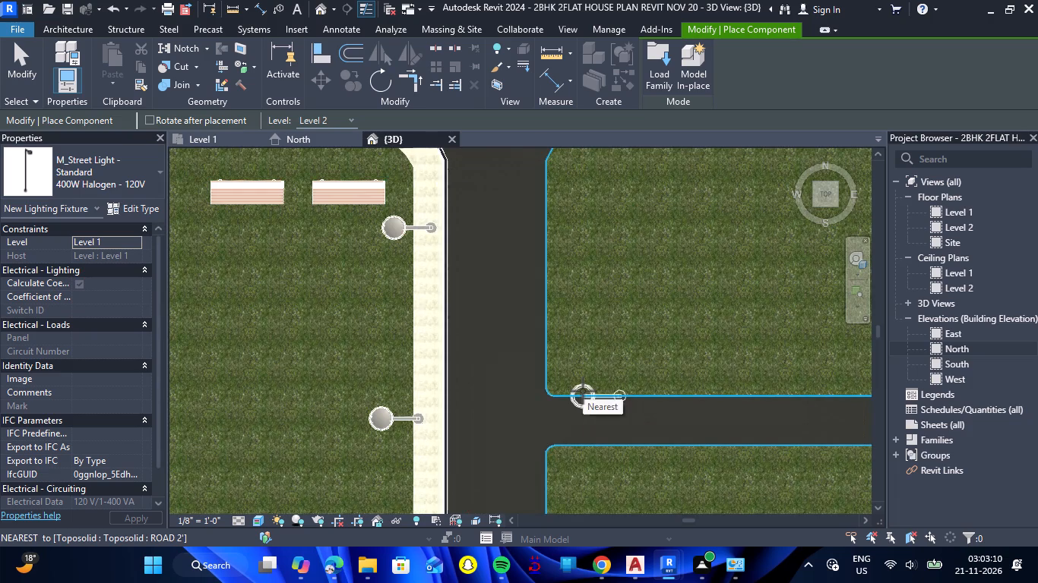
click(581, 393)
scroll(606, 400, down, 3)
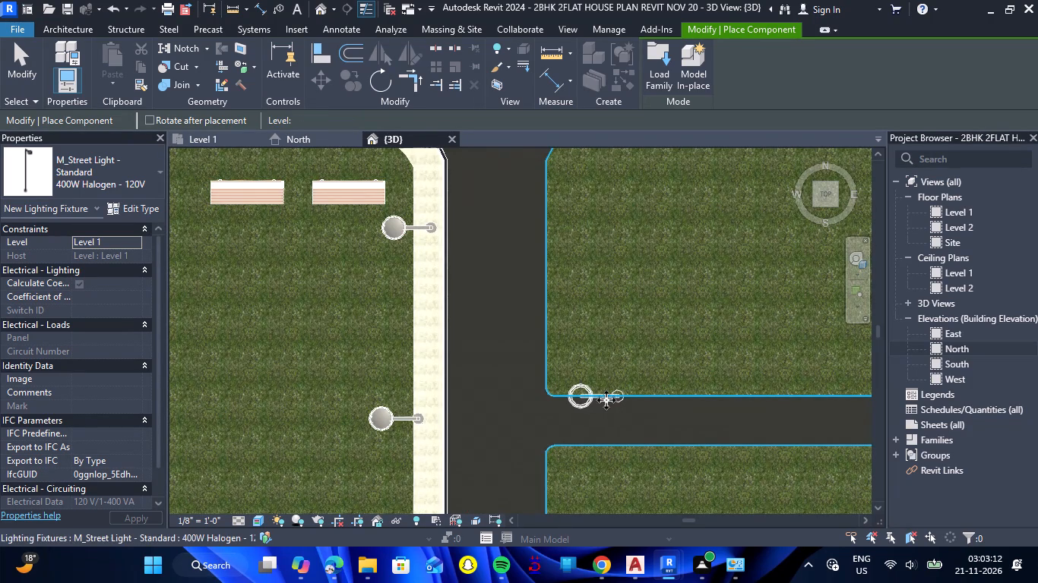
scroll(606, 400, down, 3)
scroll(650, 398, up, 5)
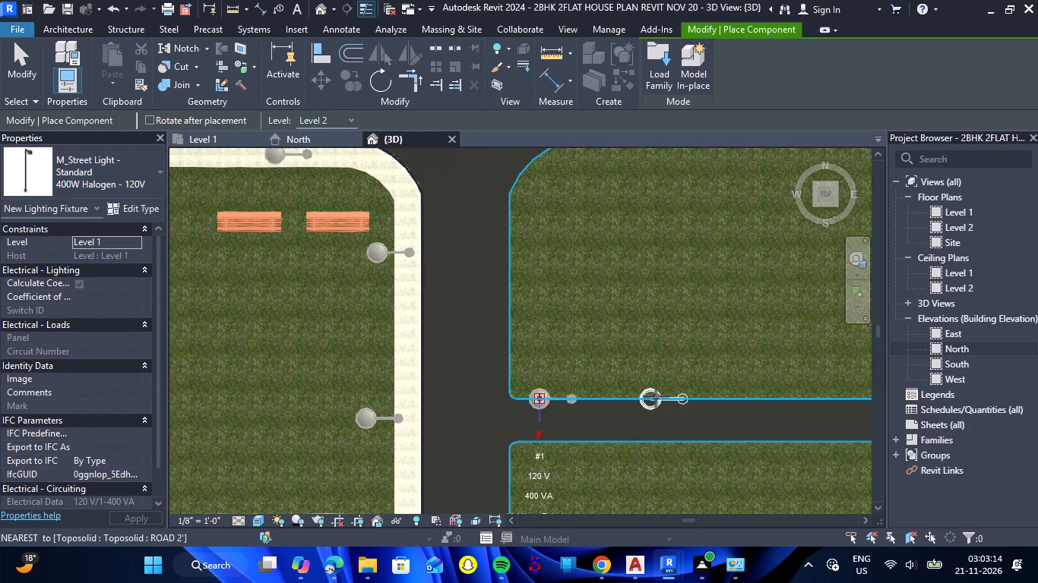
click(666, 395)
Place two more 400W Halogen - 120V street lights eastward on the helipad road's north edge, the last near its east end.
scroll(581, 413, down, 6)
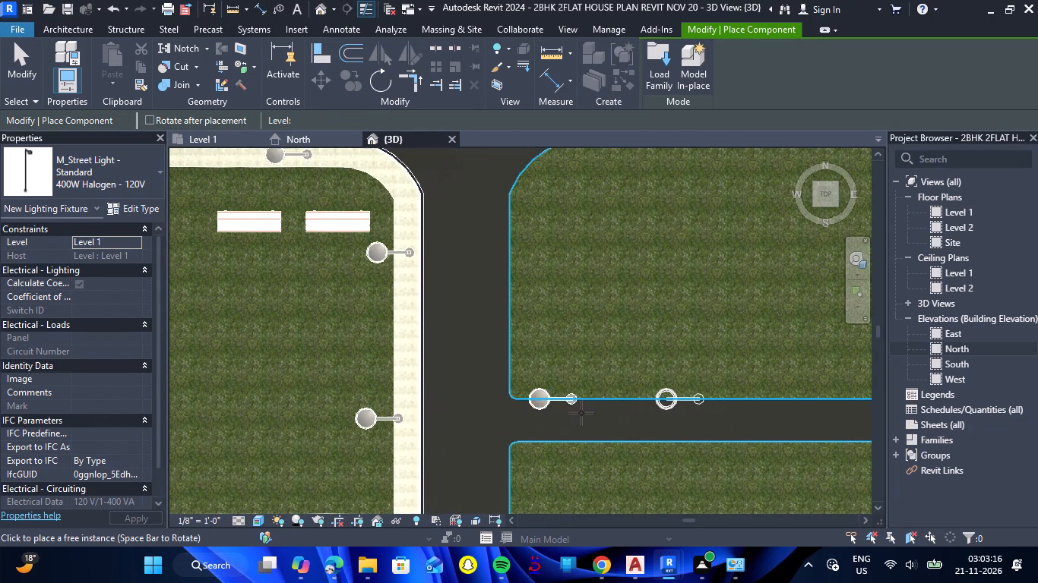
scroll(702, 410, up, 3)
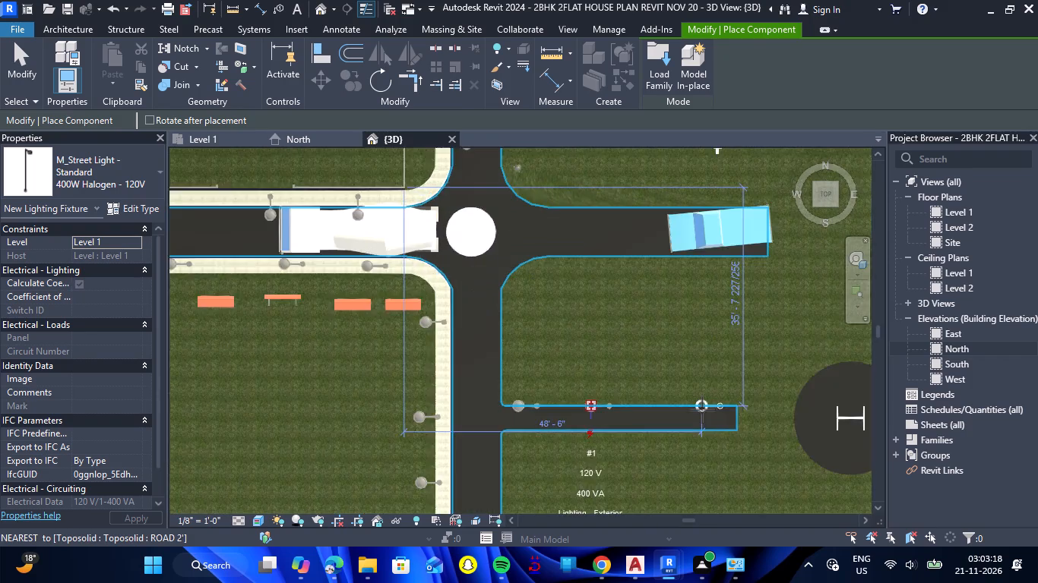
scroll(702, 410, up, 3)
click(650, 406)
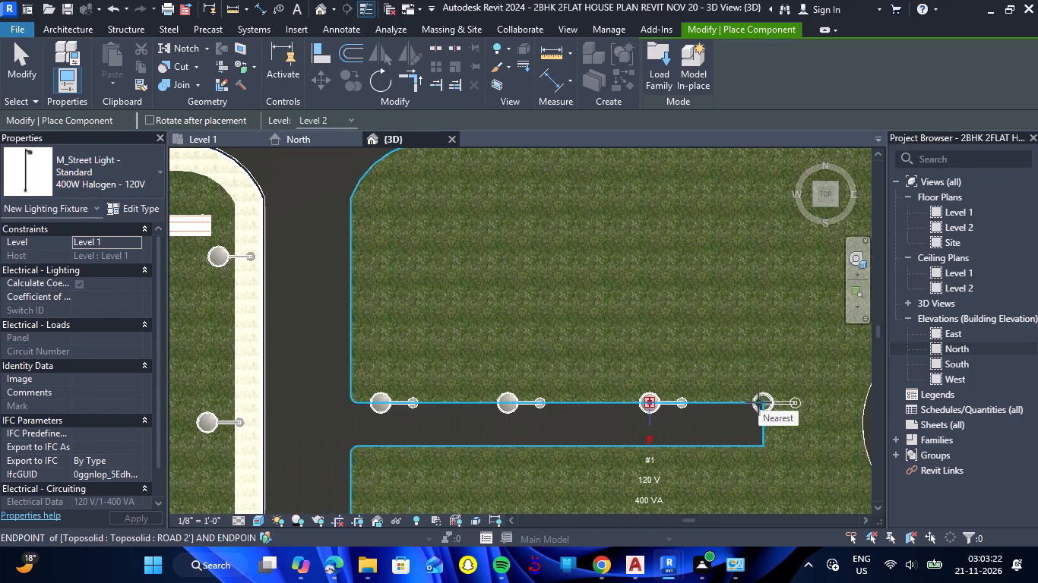
click(758, 402)
Place a 400W Halogen - 120V street light on the grass just northwest of the helipad circle.
scroll(703, 417, down, 4)
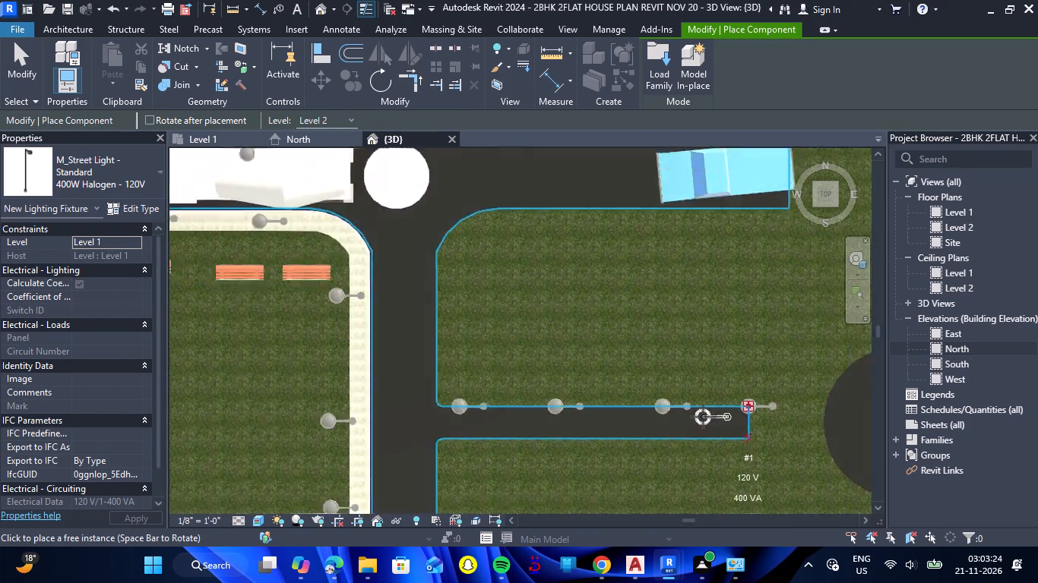
scroll(703, 417, down, 2)
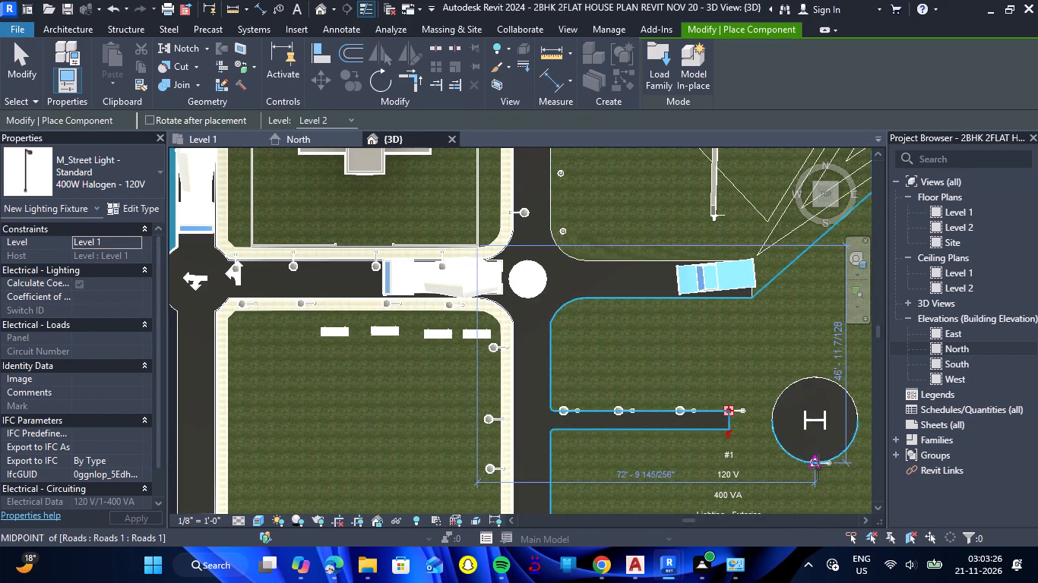
click(778, 356)
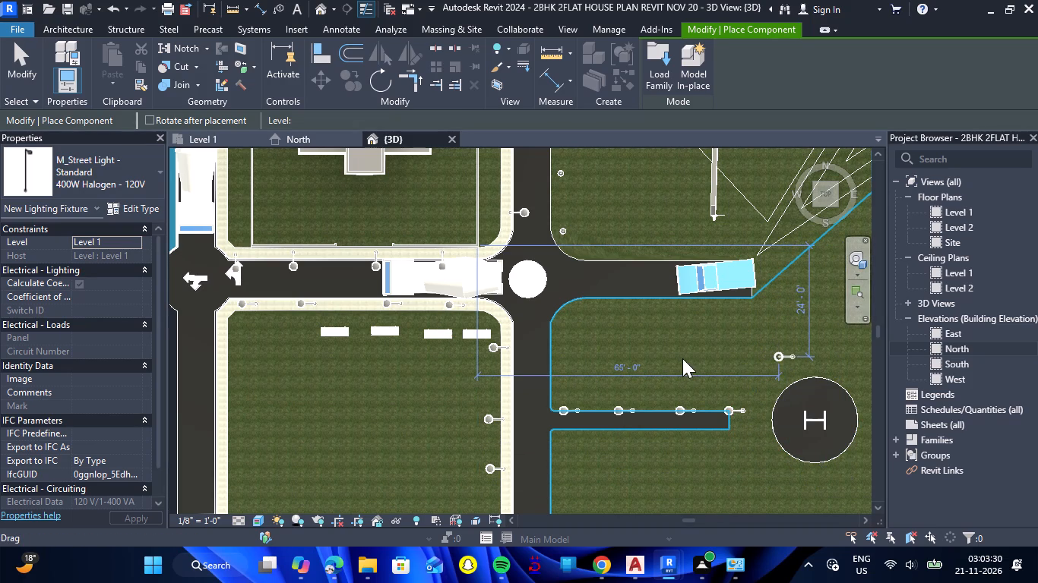
Place a 400W Halogen - 120V street light near the middle of the white circle at the road junction.
scroll(682, 358, down, 2)
scroll(555, 297, up, 6)
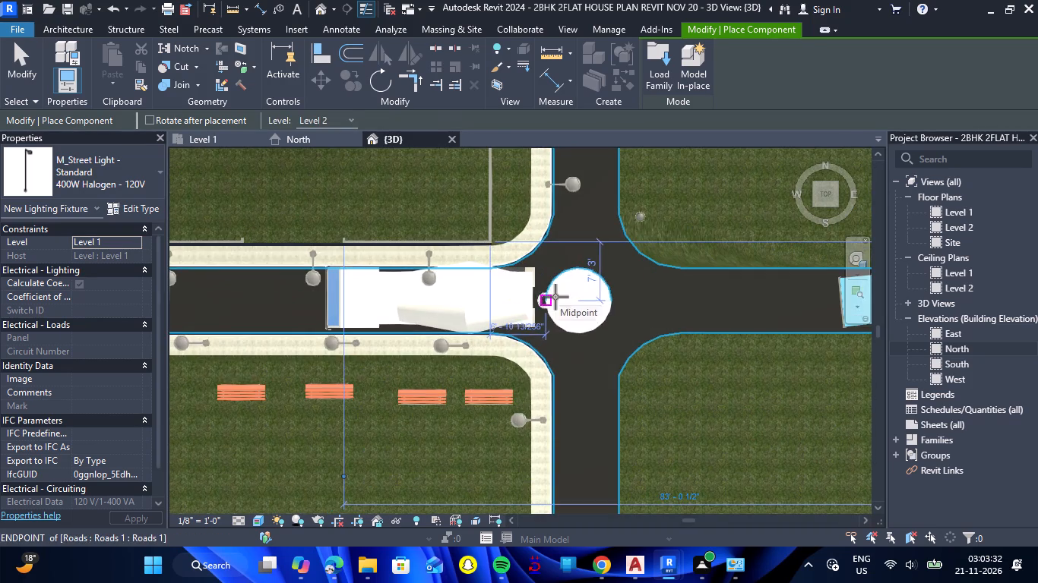
scroll(555, 297, up, 4)
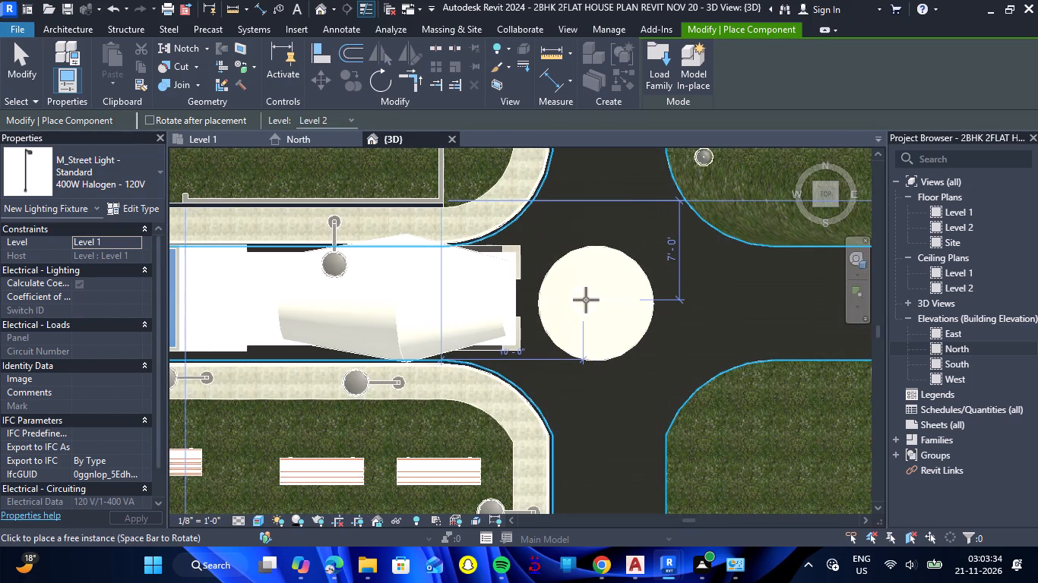
click(587, 300)
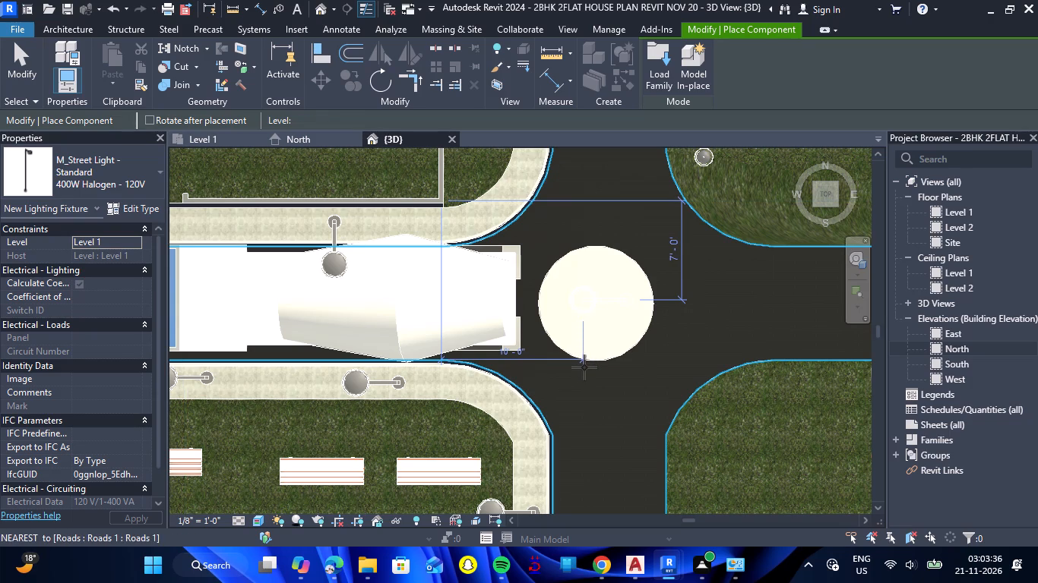
Place two 400W Halogen - 120V street lights along the PARK's west footpath, spaced southward, and end placement.
scroll(592, 389, down, 7)
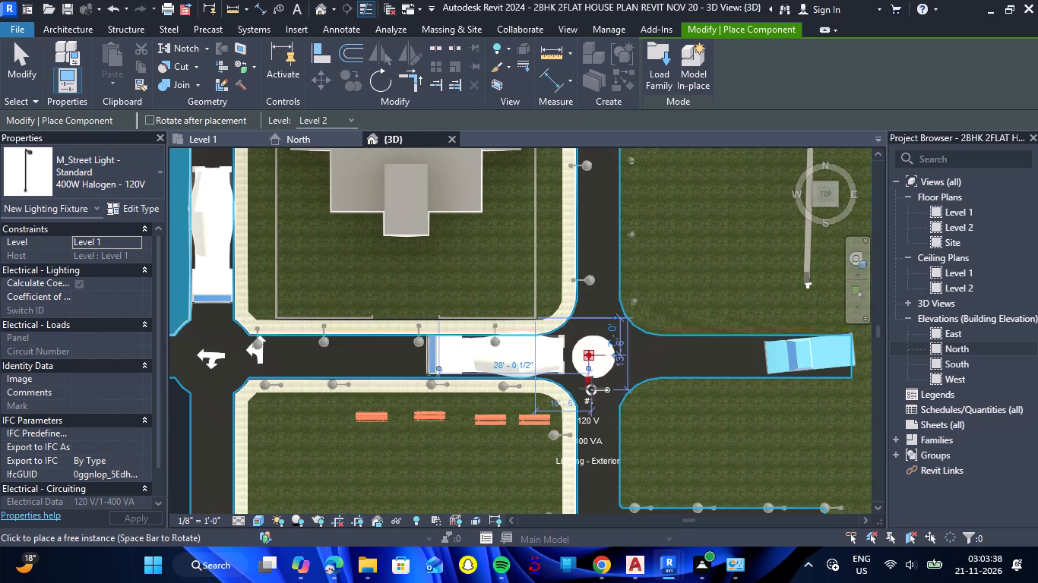
scroll(592, 389, down, 4)
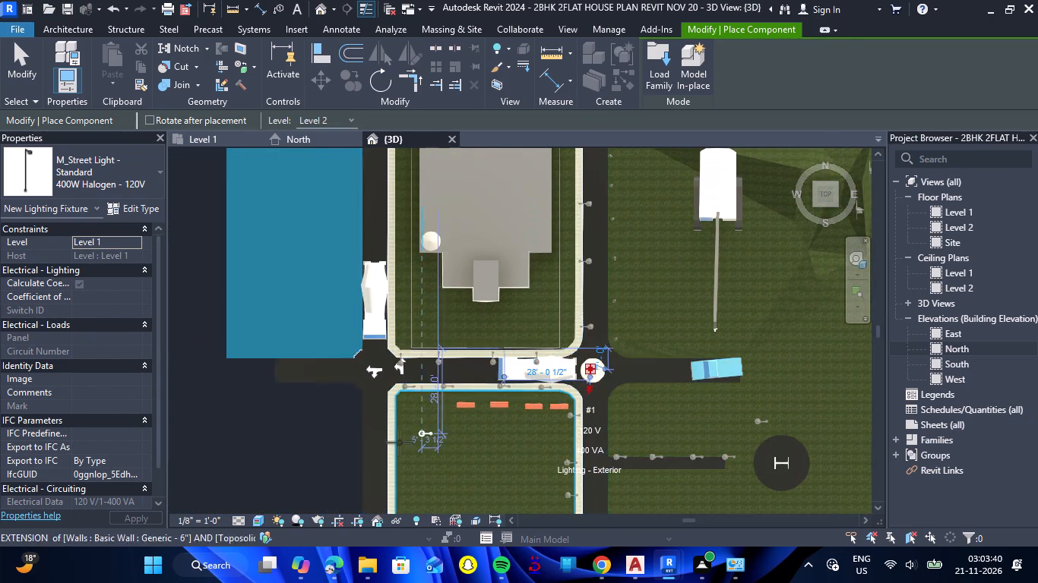
scroll(398, 443, up, 6)
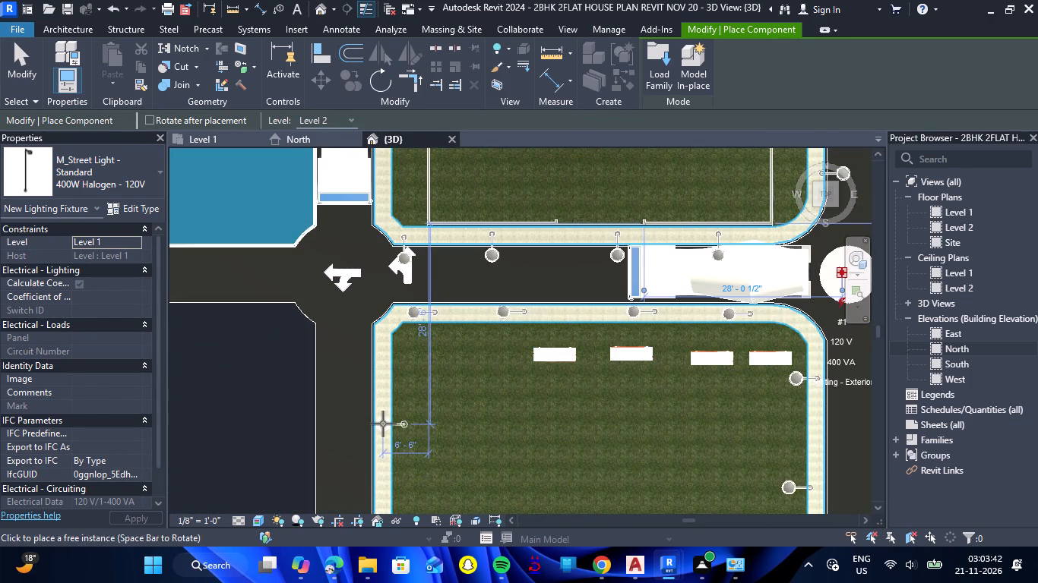
scroll(383, 424, up, 6)
click(383, 424)
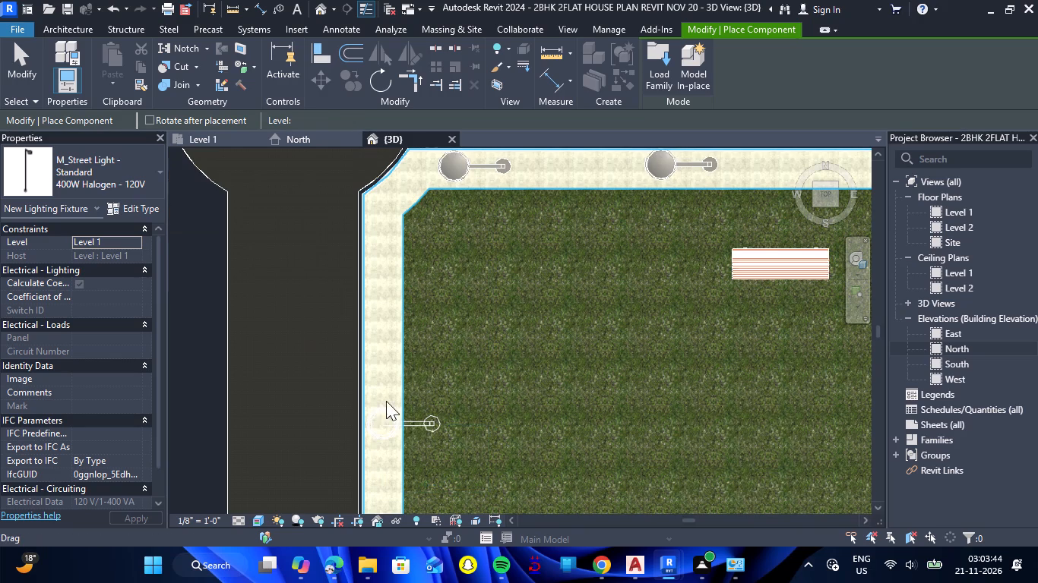
scroll(393, 369, down, 15)
scroll(389, 405, up, 6)
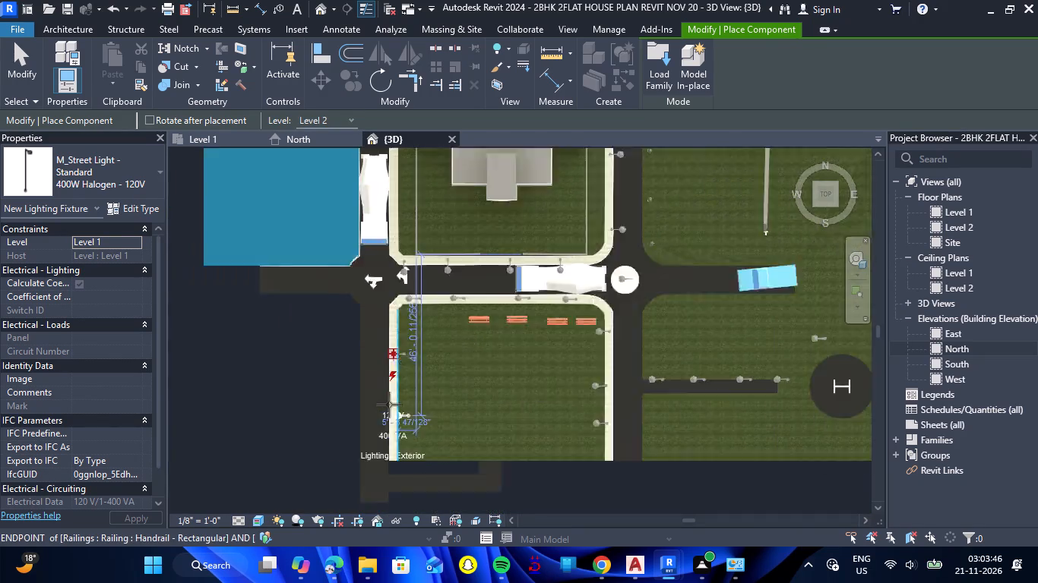
scroll(389, 405, up, 2)
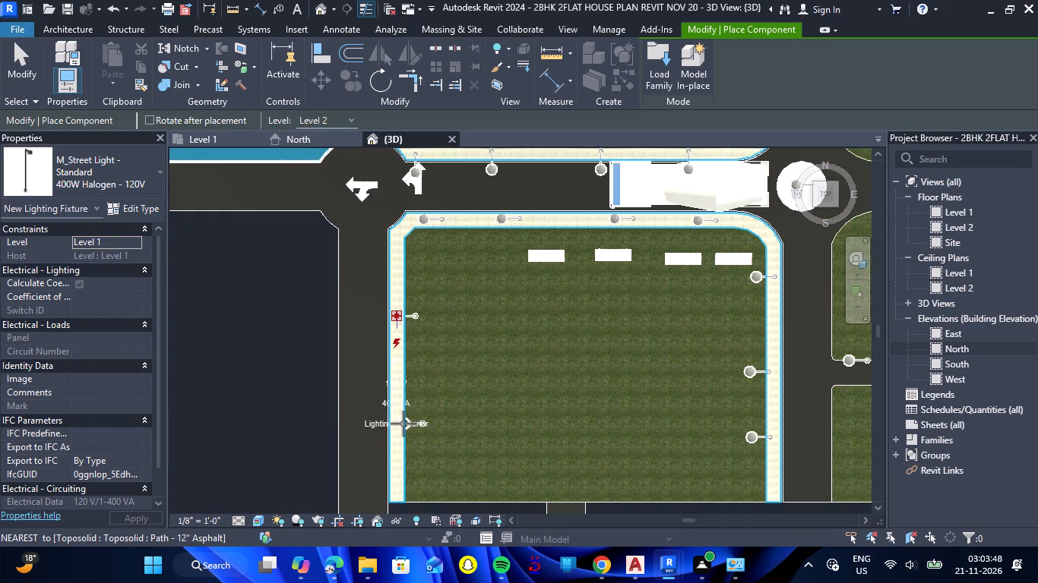
scroll(398, 427, up, 7)
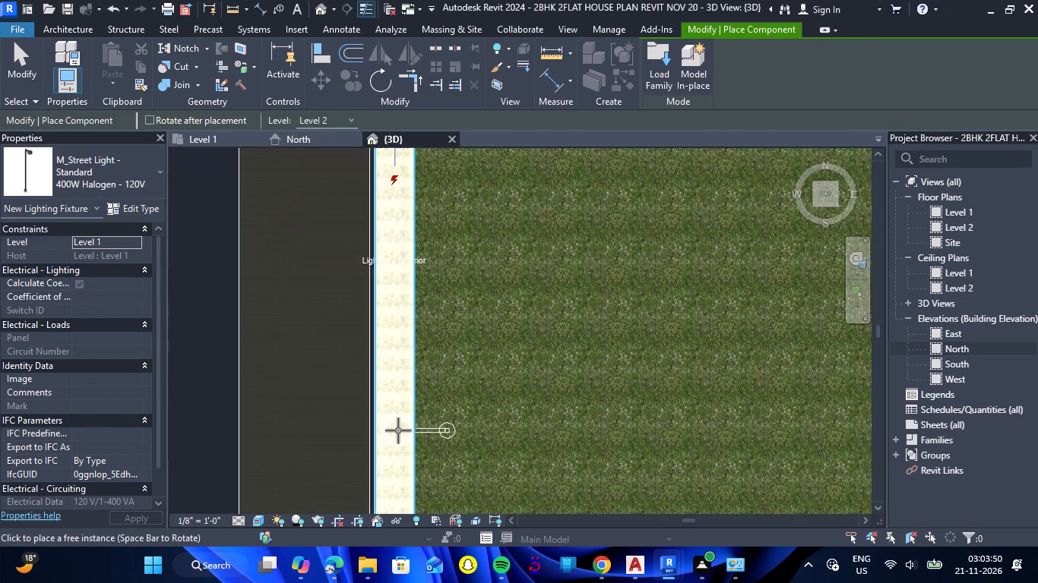
click(398, 430)
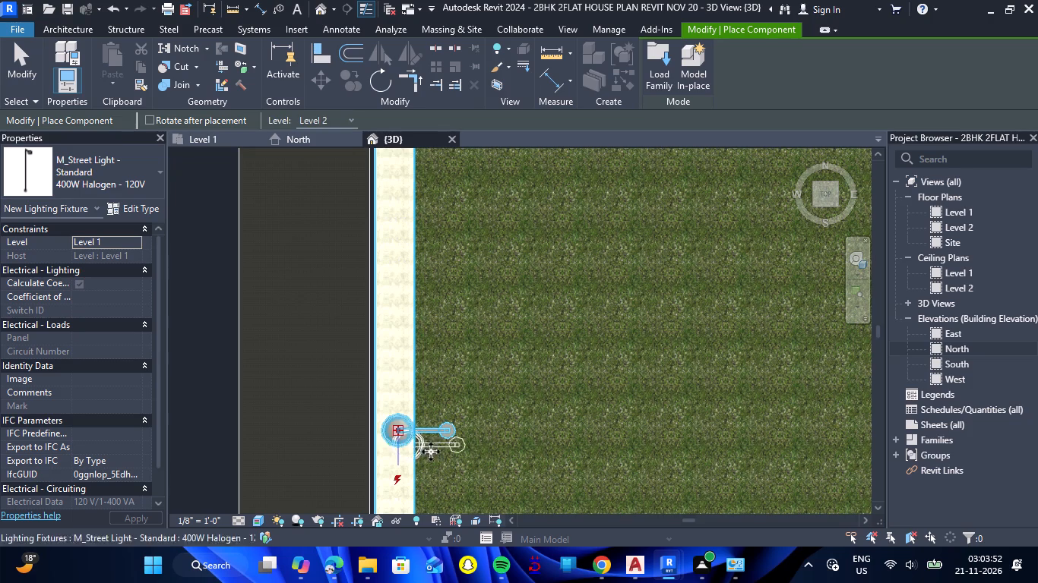
key(Escape)
key(Escape)
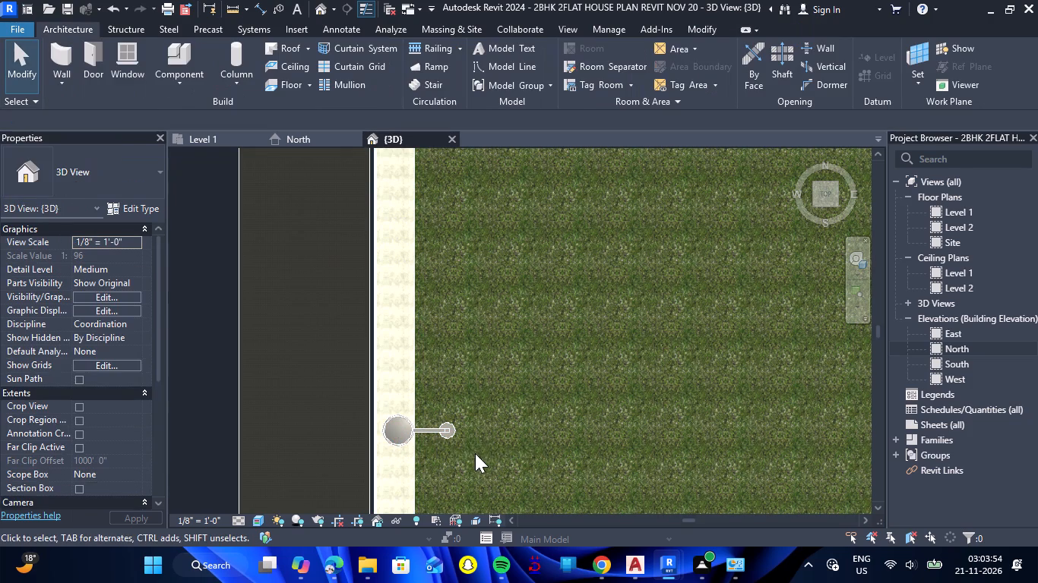
Rotate both street lights on the PARK's west footpath 180° so their arms point west toward the road.
click(443, 440)
scroll(503, 421, down, 7)
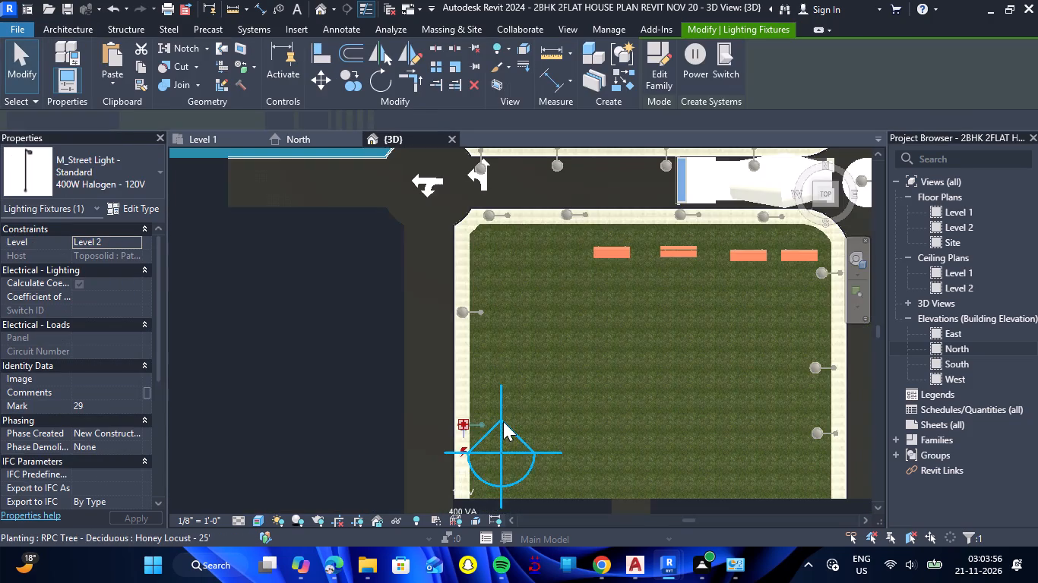
scroll(487, 319, up, 3)
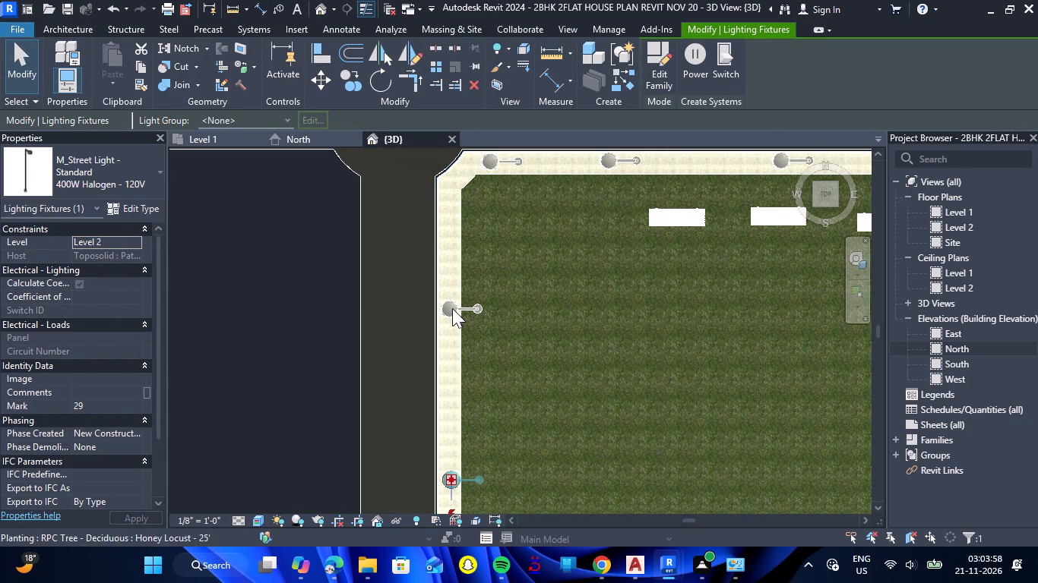
ctrl+click(451, 308)
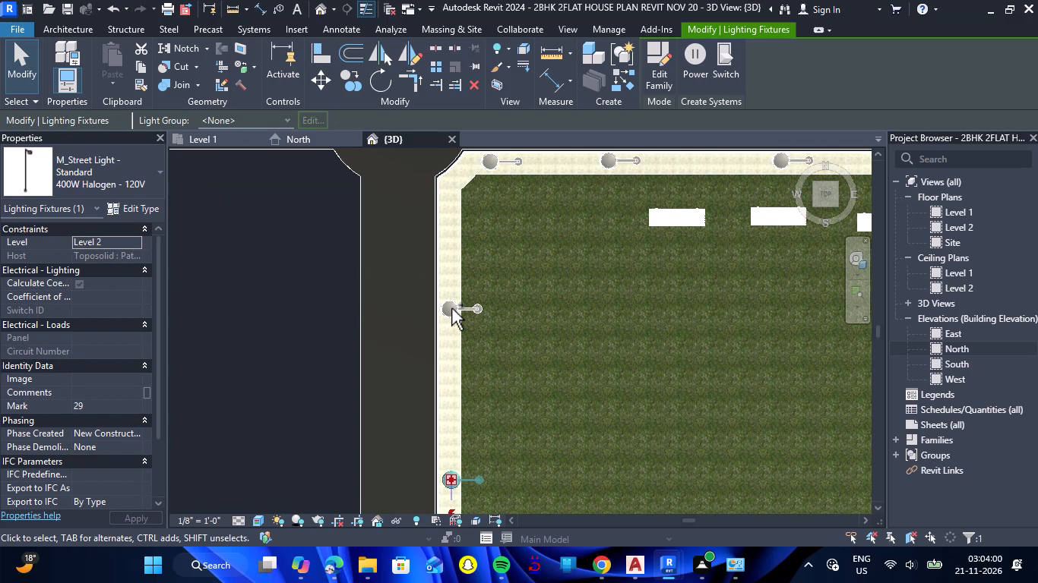
ctrl+click(463, 314)
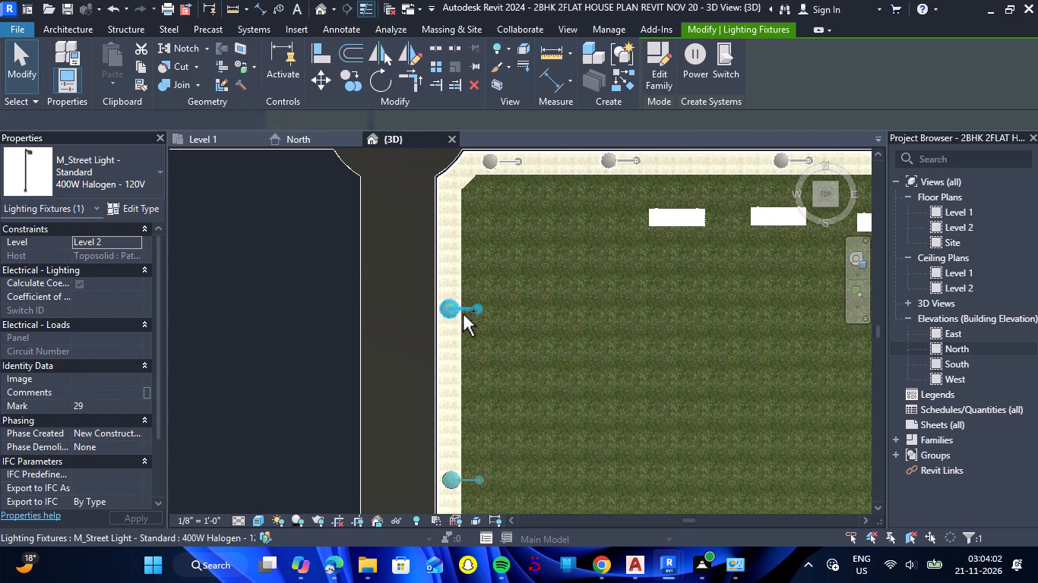
key(space)
key(space)
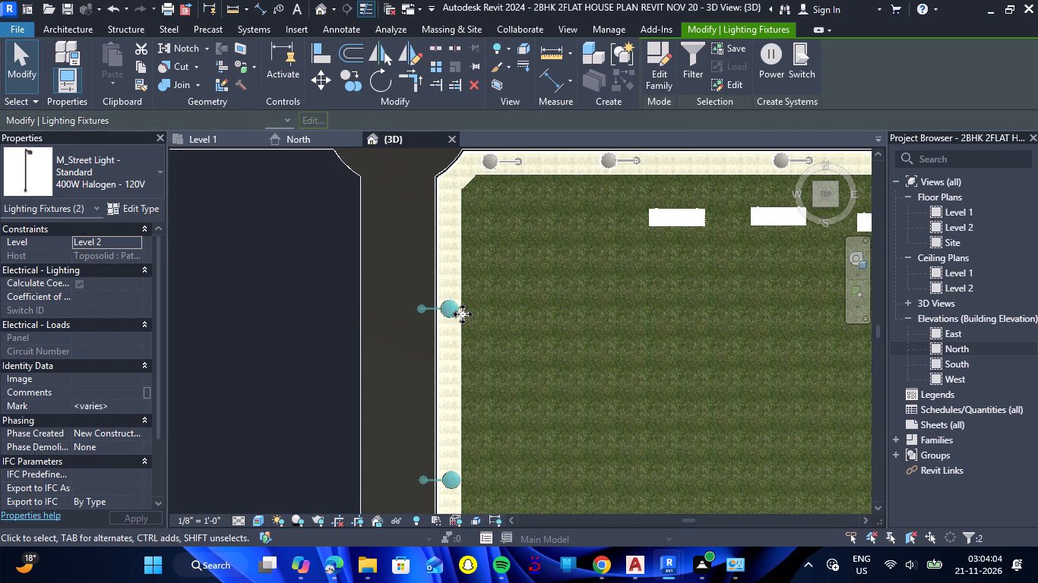
Nudge the two west-side street lights east so their poles stand on the PARK's grass with arms over the footpath.
key(Right)
key(Right)
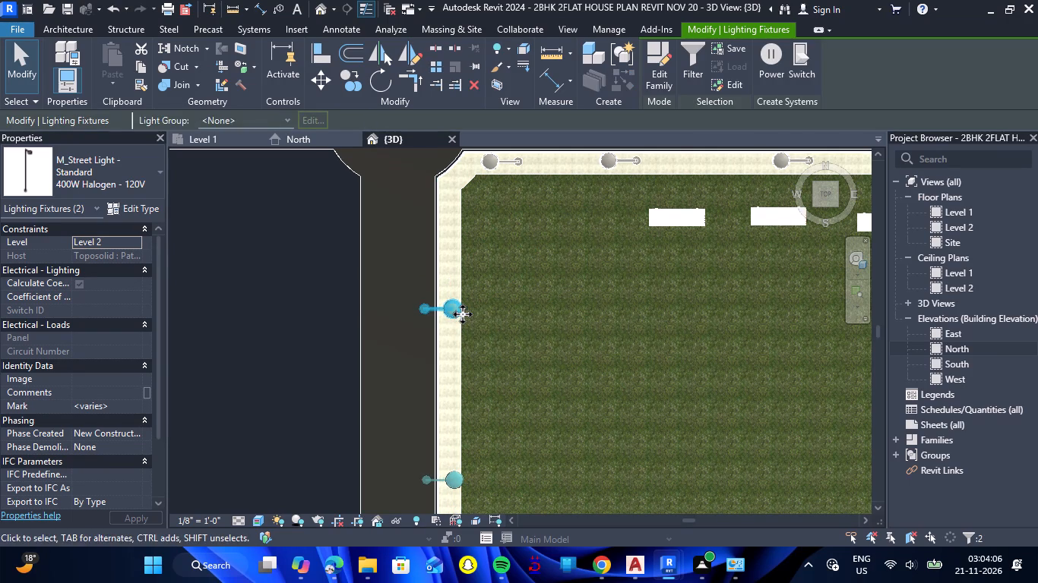
key(Right)
key(Right)
key(Right)
key(Right)
key(Right)
key(Right)
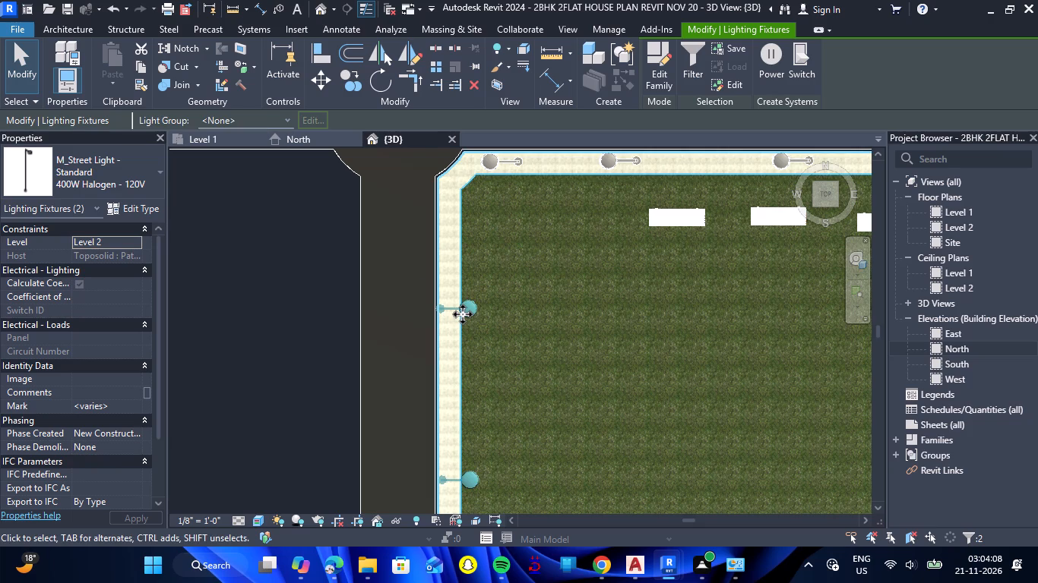
key(Right)
key(Right)
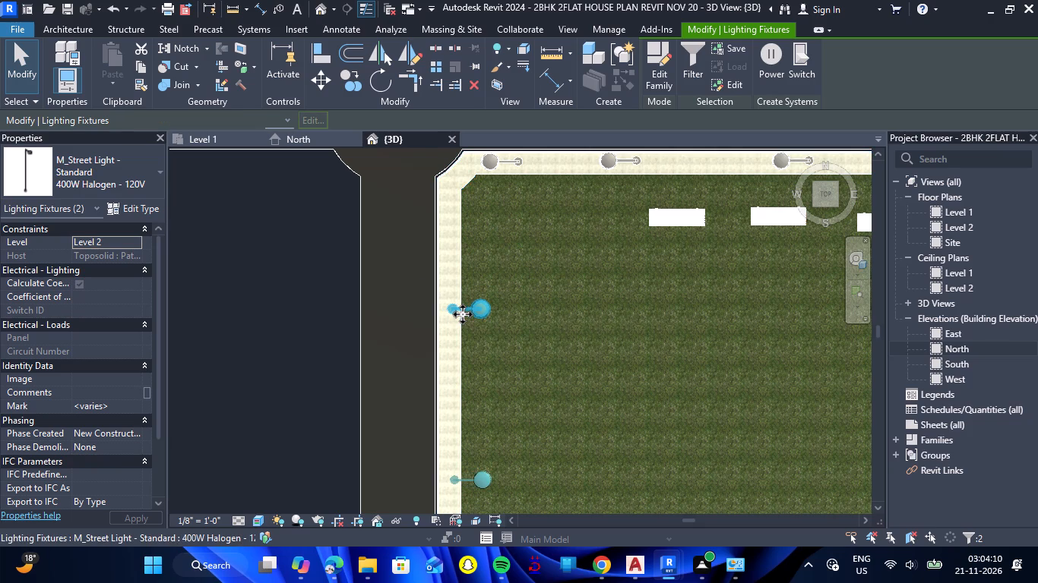
key(1)
key(Escape)
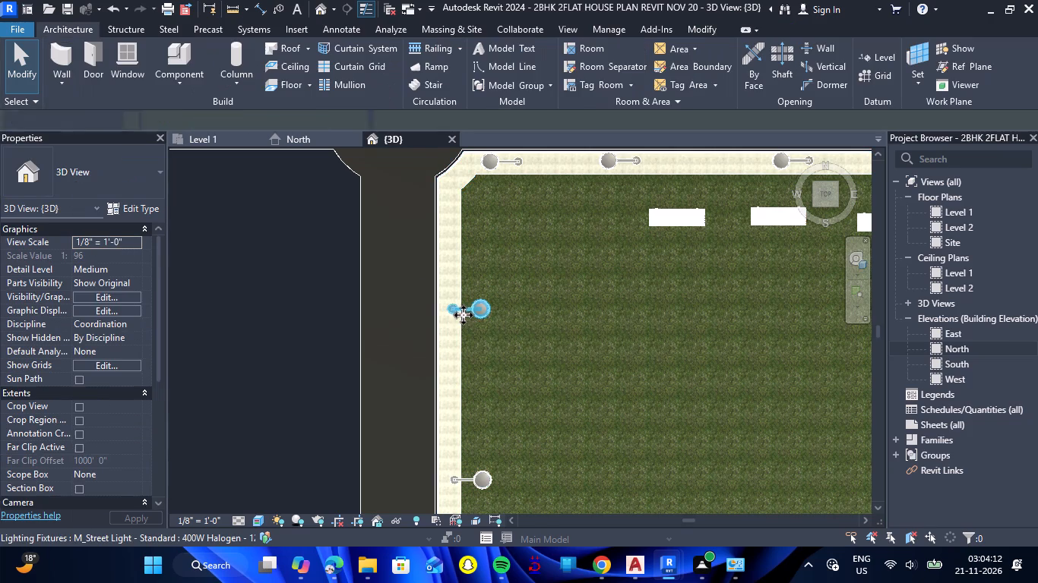
Rotate the four street lights along the PARK's north footpath 90° so their arms point north toward the road.
scroll(520, 235, down, 3)
scroll(528, 171, up, 7)
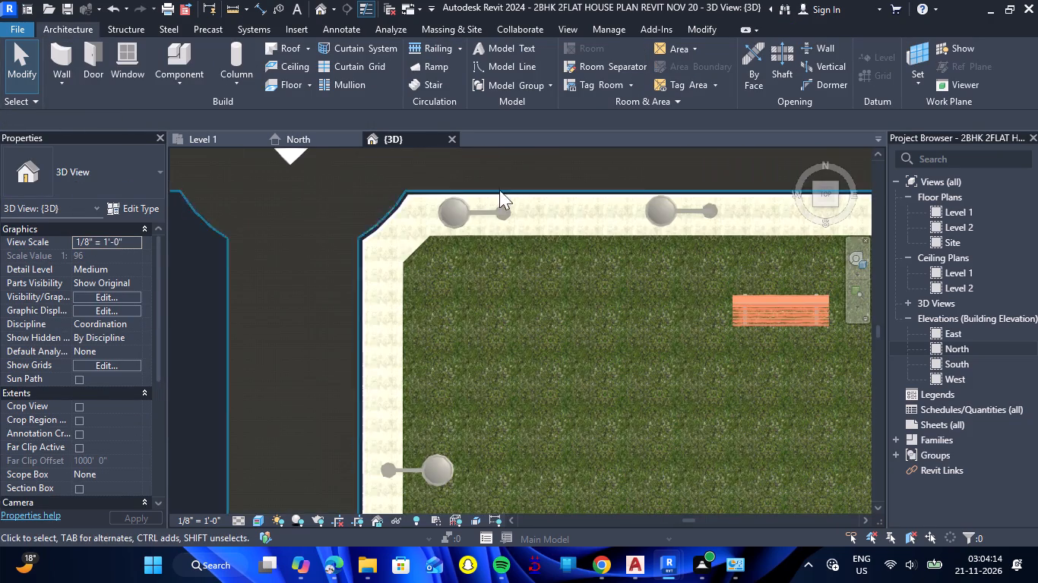
click(476, 214)
scroll(479, 270, down, 4)
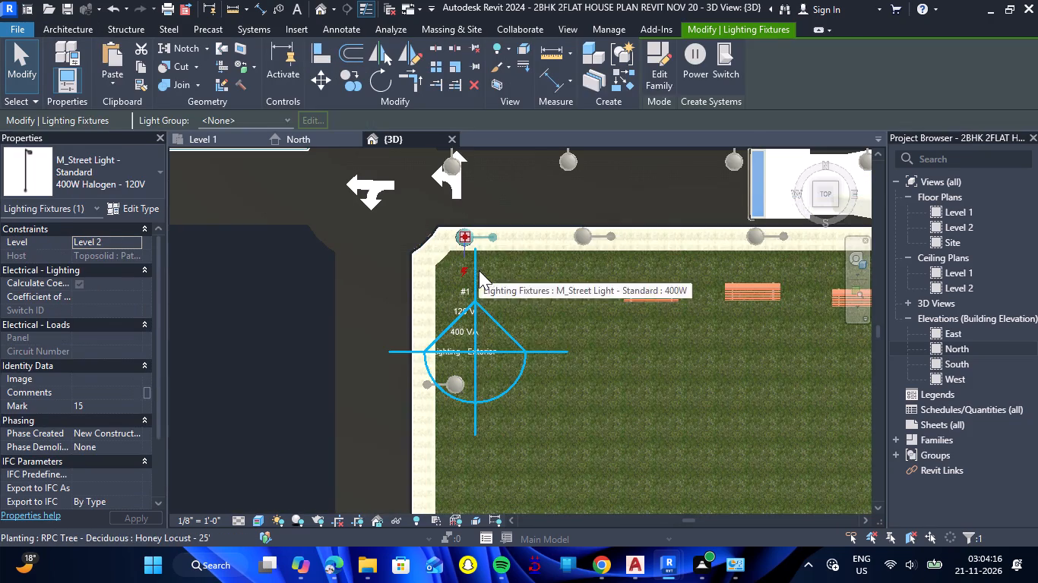
ctrl+click(587, 244)
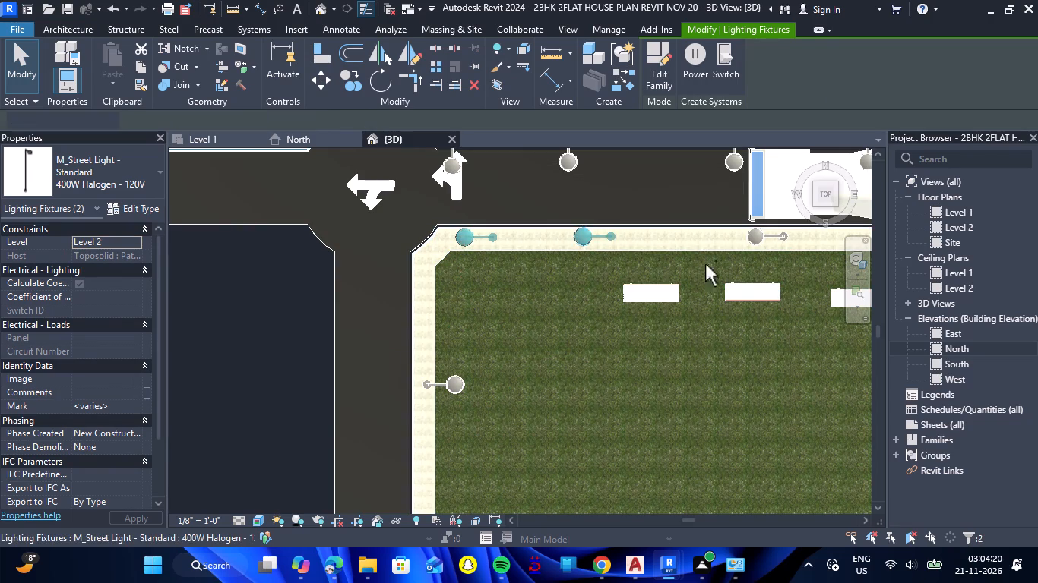
ctrl+click(771, 243)
scroll(549, 323, down, 6)
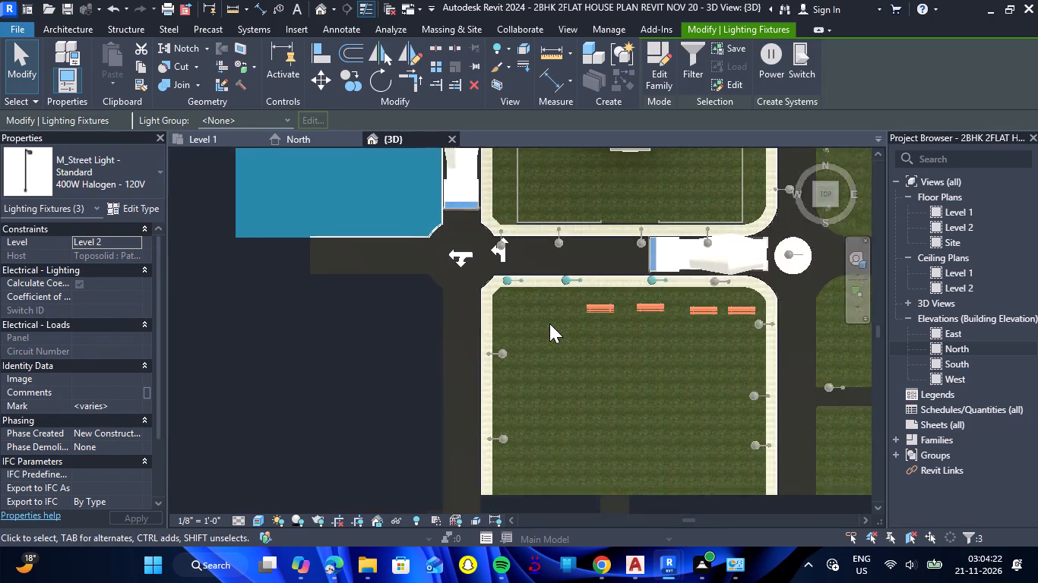
scroll(726, 299, up, 5)
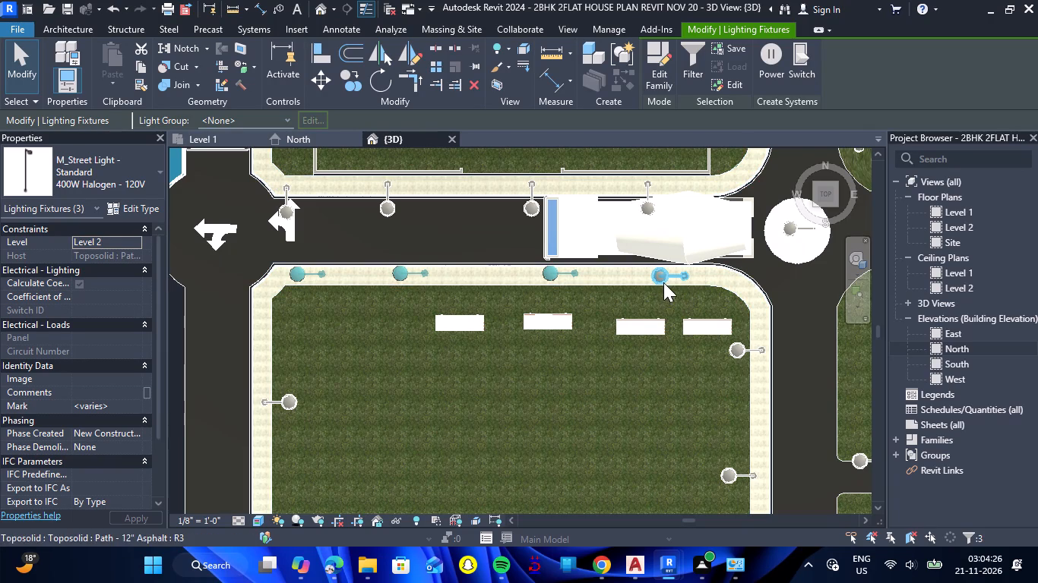
ctrl+click(663, 282)
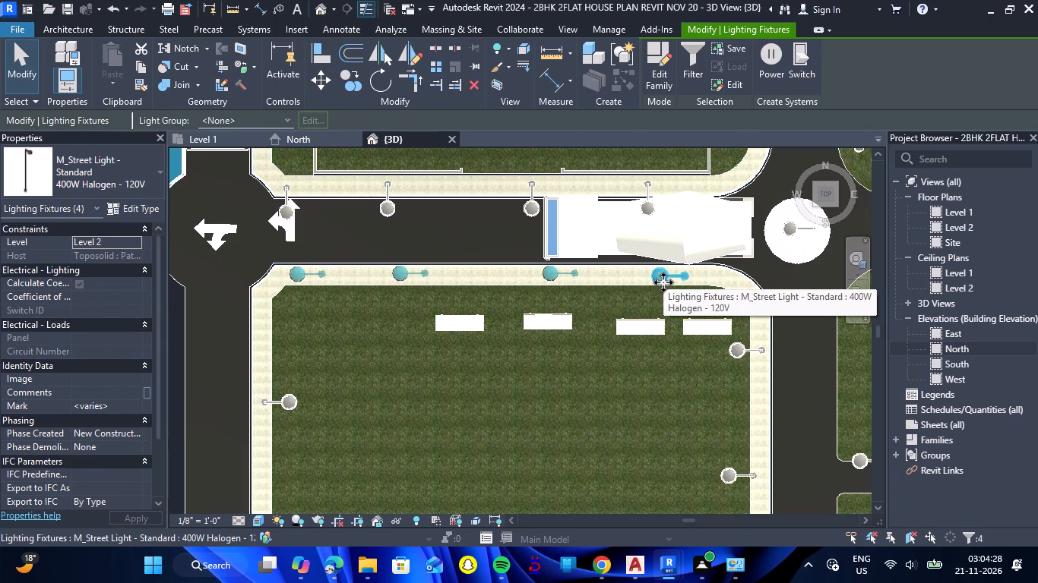
key(space)
key(space)
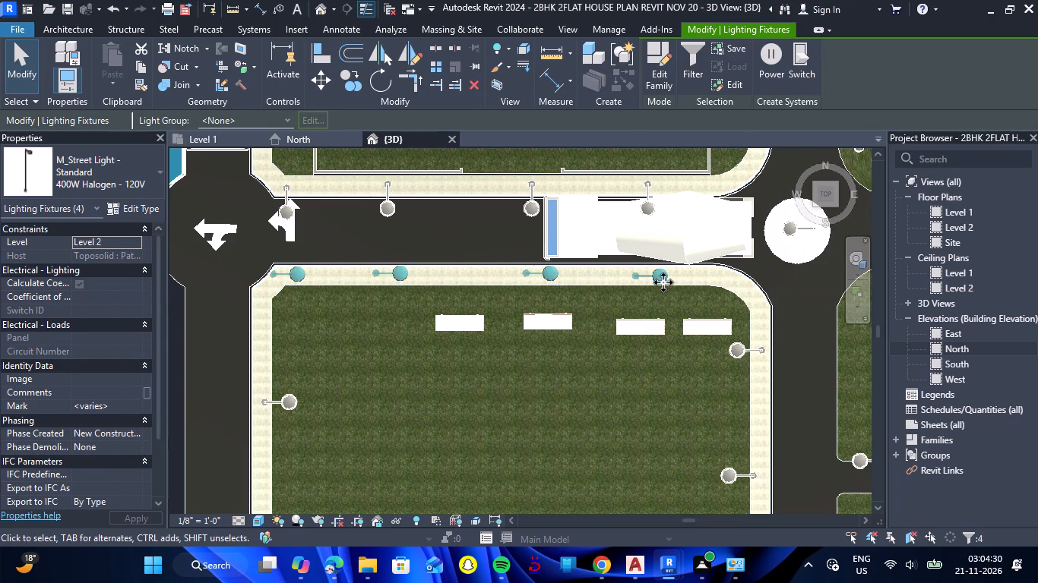
key(space)
key(space)
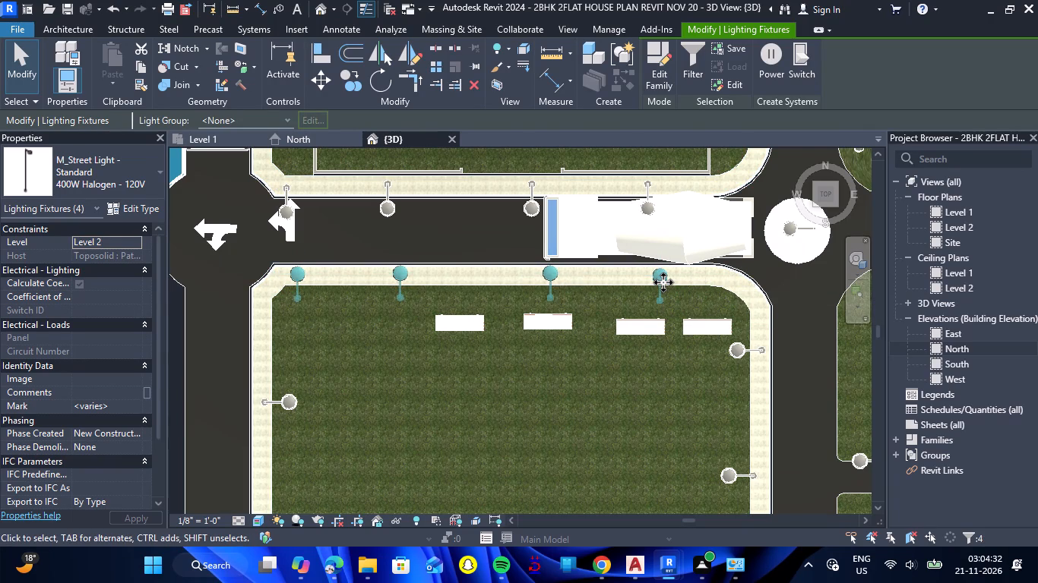
key(space)
Nudge the four north-side street lights south so their poles stand on the PARK's grass with arms over the footpath.
key(Down)
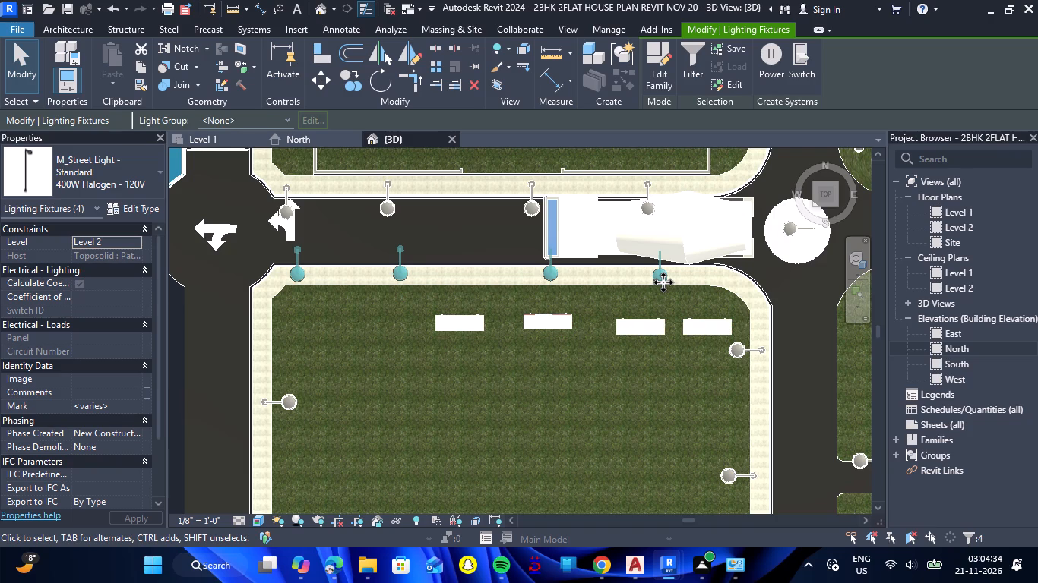
key(Down)
key(Down)
key(Down)
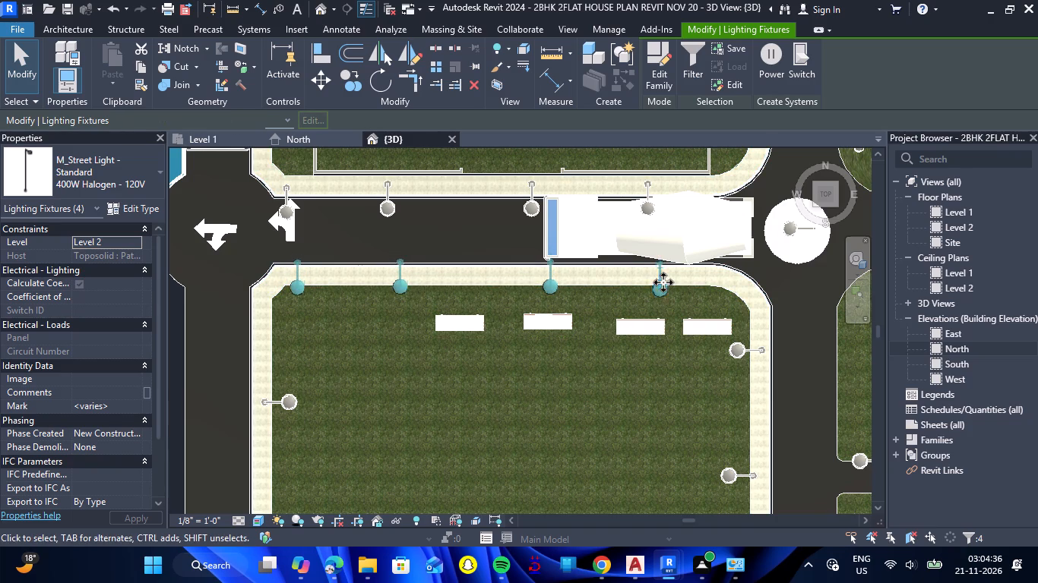
key(Down)
key(Down)
key(Down)
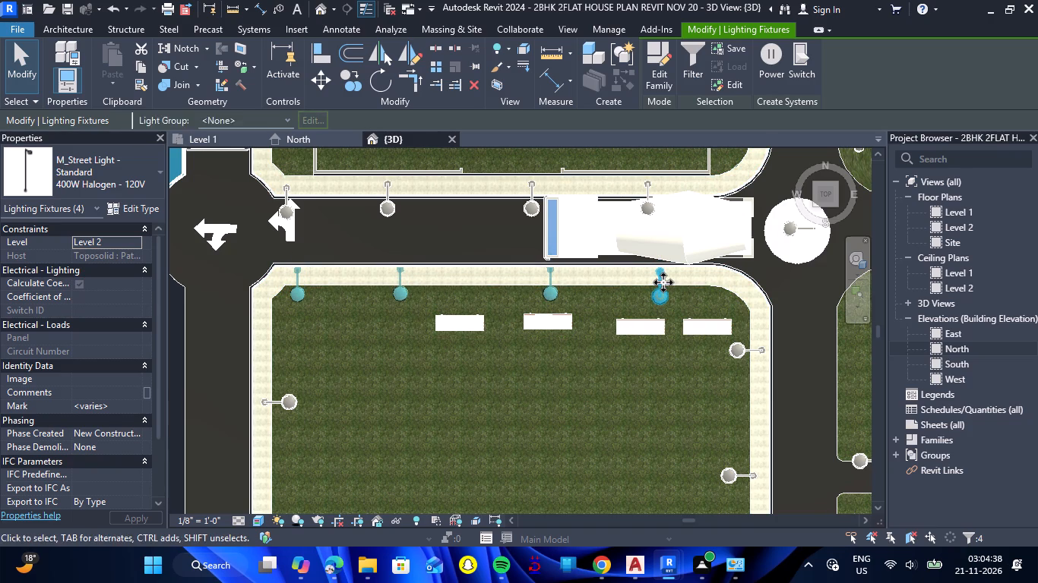
key(Down)
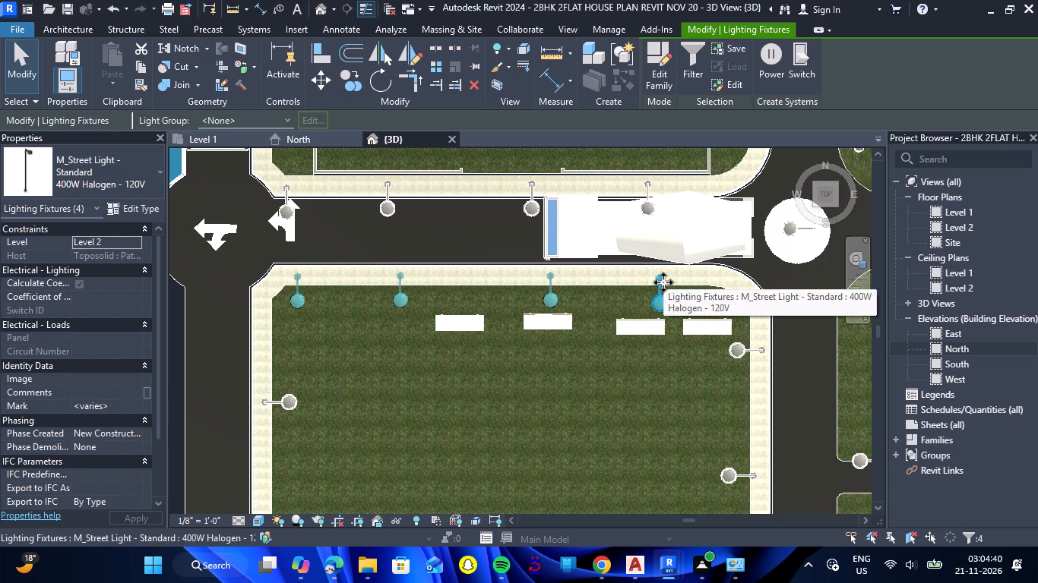
key(Escape)
Nudge the northernmost street light on the PARK's east side slightly west, in line with the two lights south of it.
scroll(523, 254, down, 5)
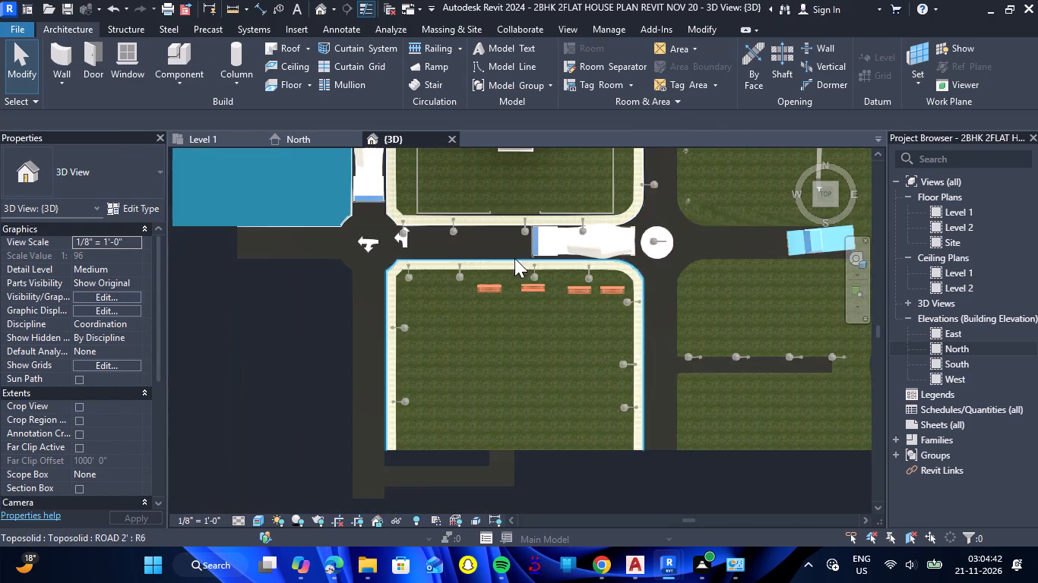
scroll(626, 377, up, 4)
click(643, 251)
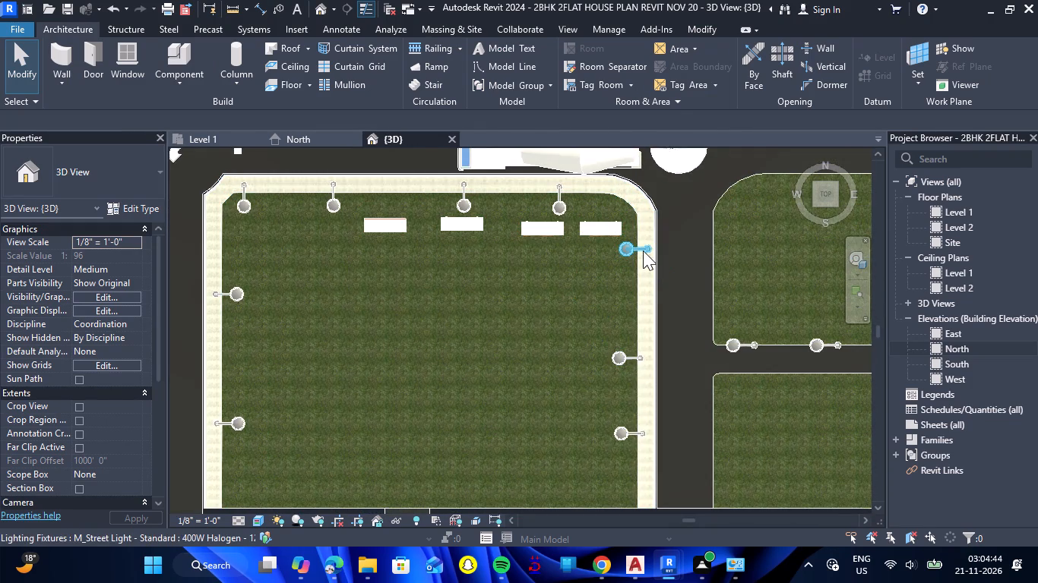
key(Left)
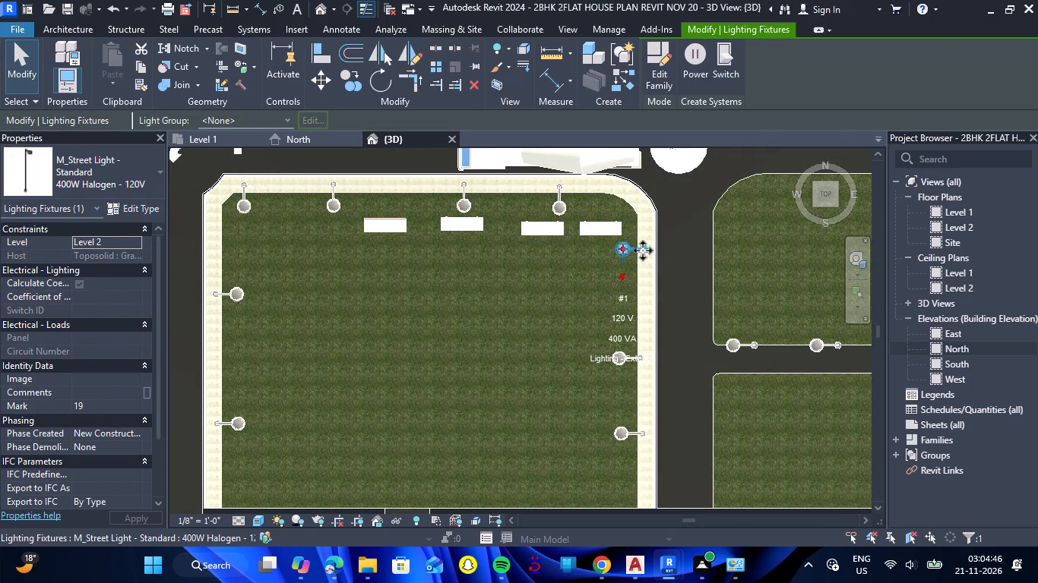
key(Left)
key(Escape)
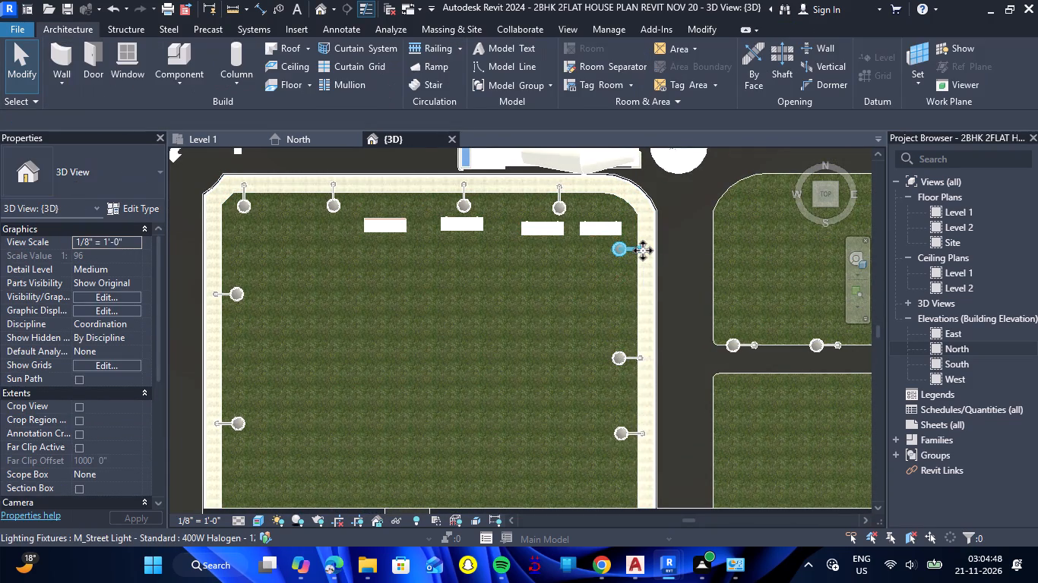
Rotate the three western street lights on the helipad approach road 90° to point north, and nudge them south onto the asphalt.
scroll(622, 257, down, 6)
scroll(704, 282, up, 4)
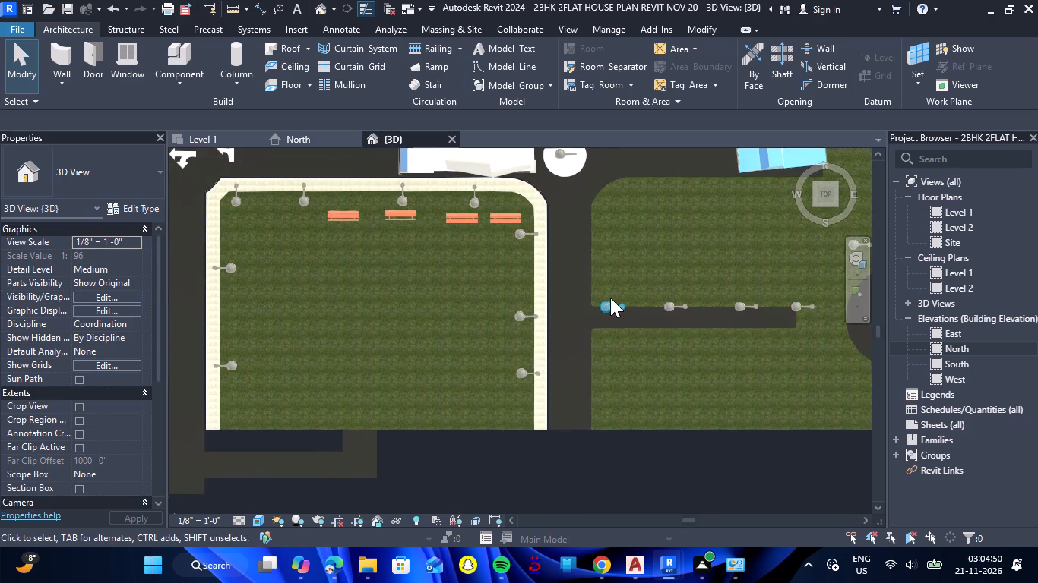
click(611, 303)
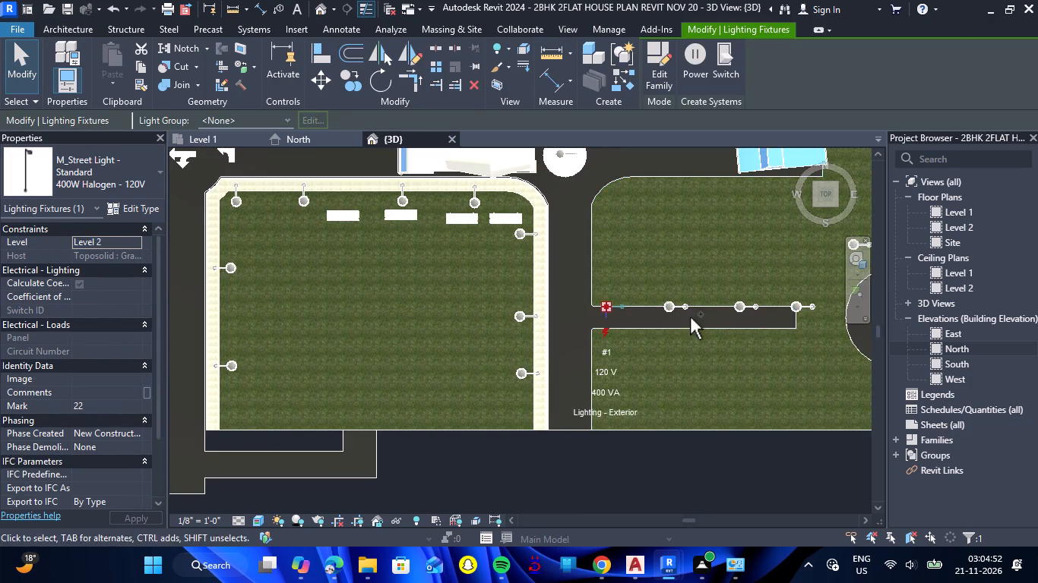
ctrl+click(676, 310)
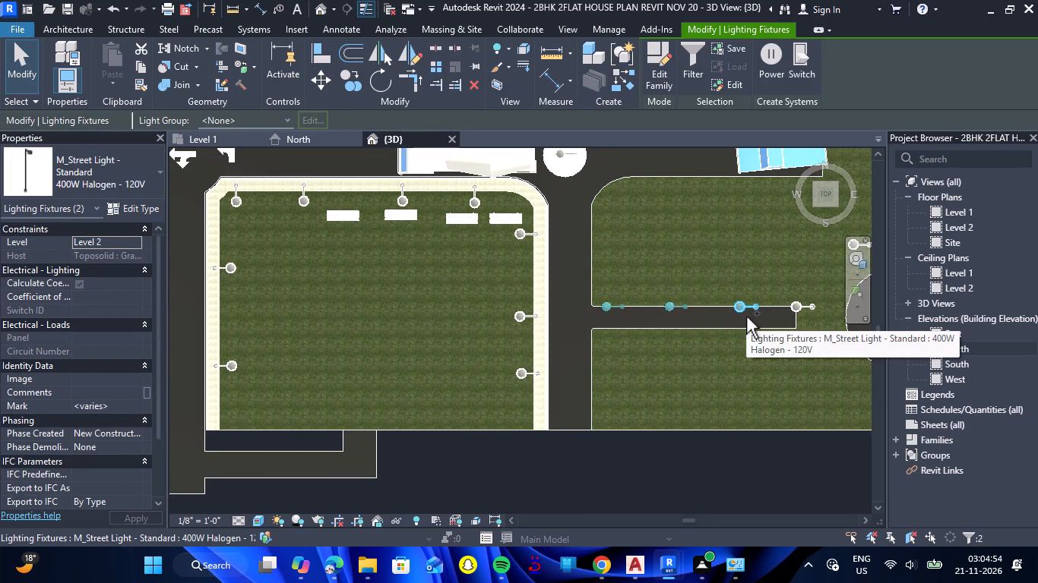
ctrl+click(744, 314)
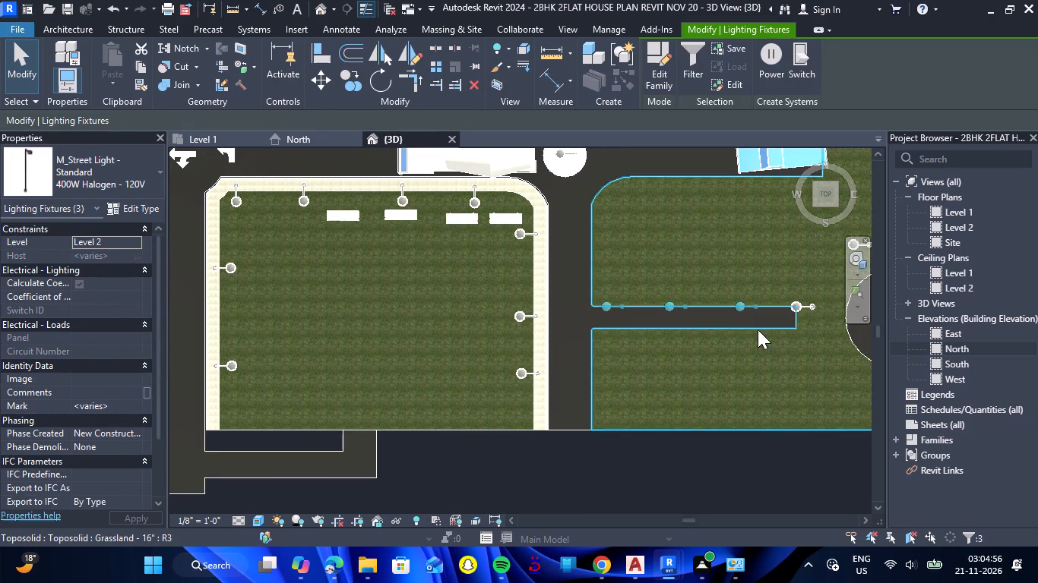
key(space)
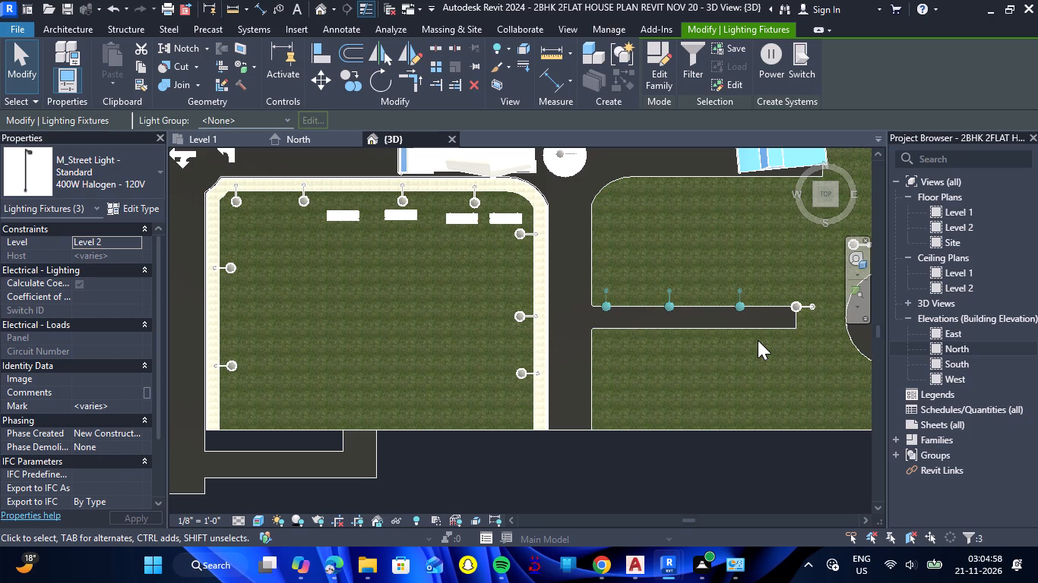
key(Down)
key(Down)
key(Down)
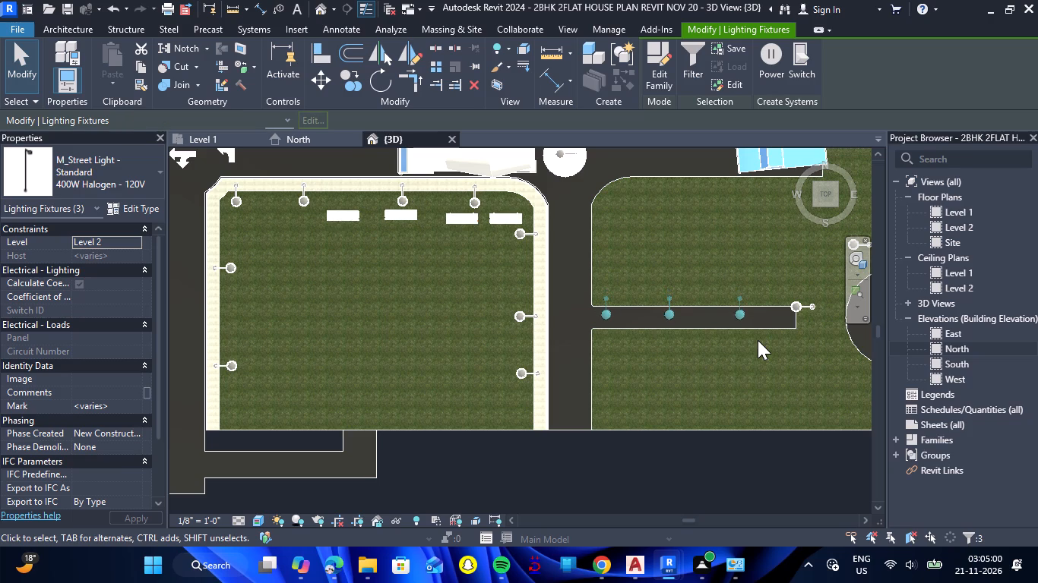
key(Escape)
Rotate the street light at the east end of the helipad approach road 180° so its arm points west.
scroll(758, 340, down, 1)
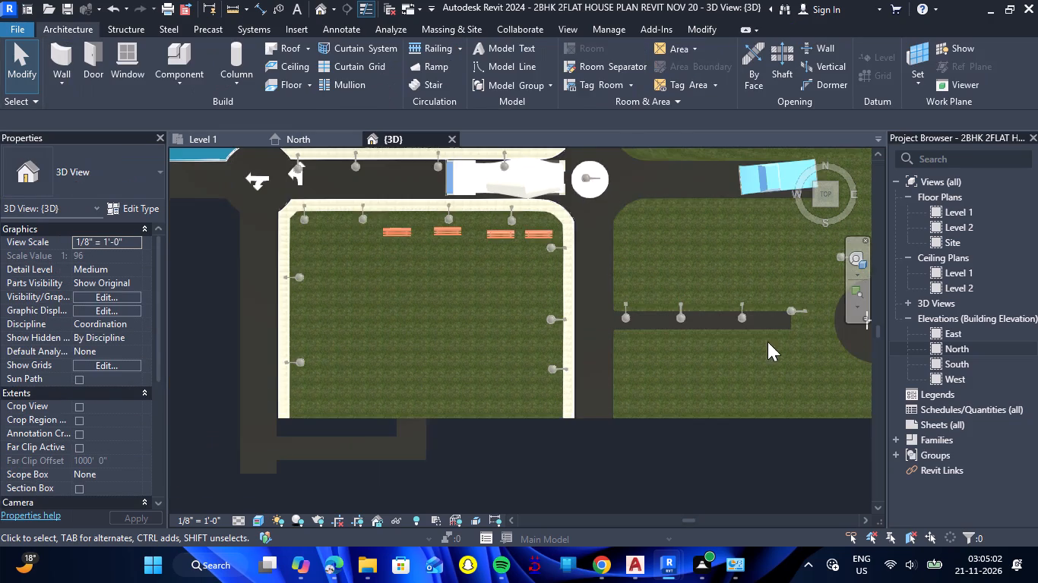
scroll(812, 314, up, 5)
click(795, 312)
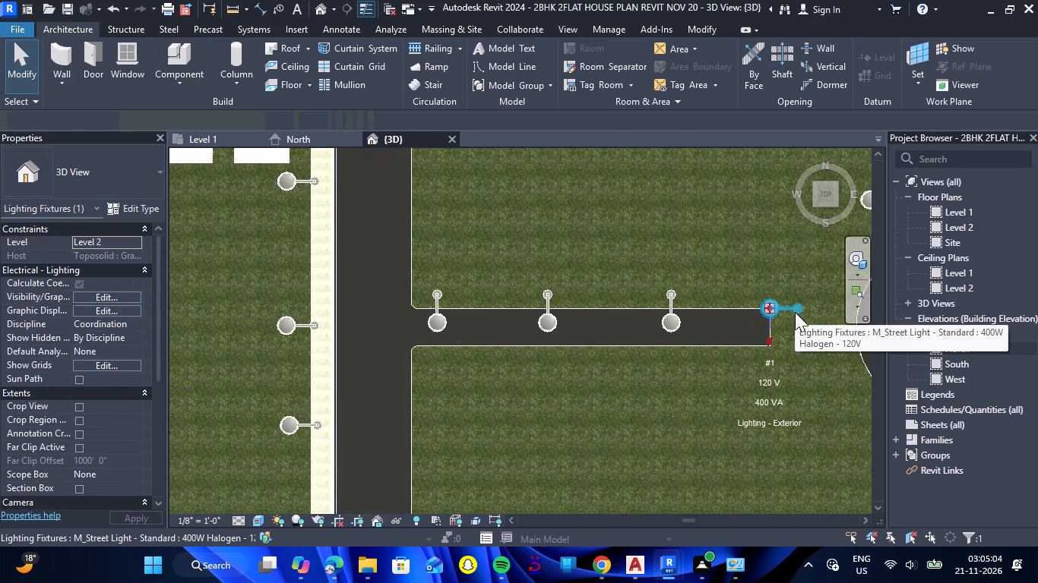
key(space)
key(space)
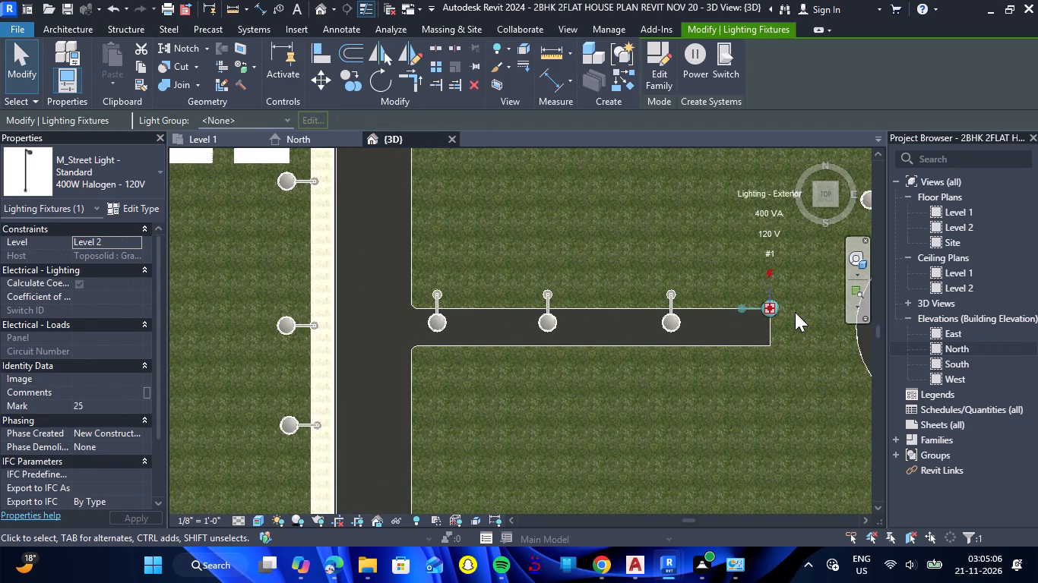
Nudge that end street light east onto the grass so its arm tip meets the approach road's end corner.
key(Right)
key(Right)
key(Right)
key(Right)
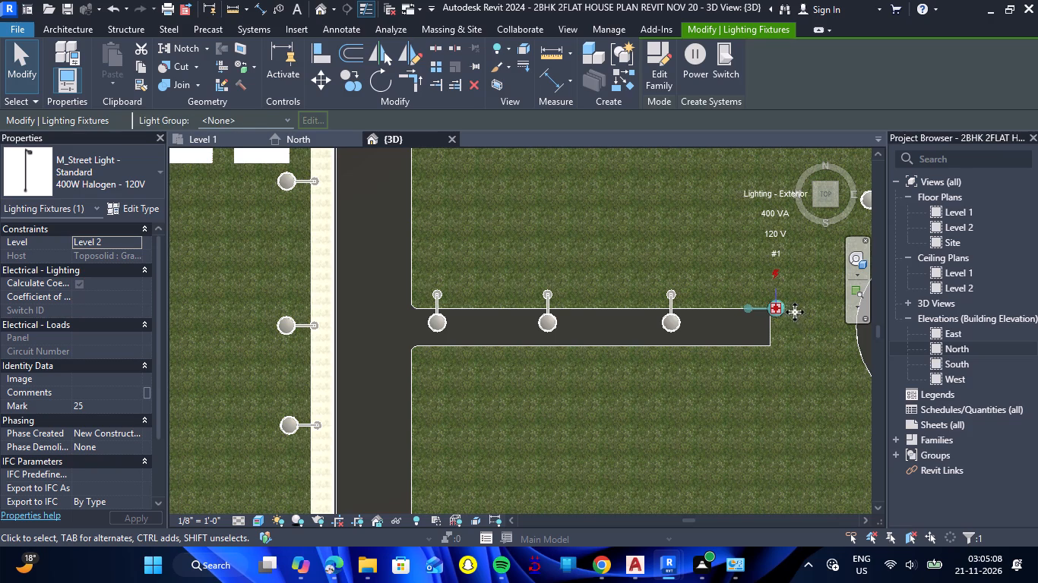
key(Right)
key(Right)
key(Right)
key(Right)
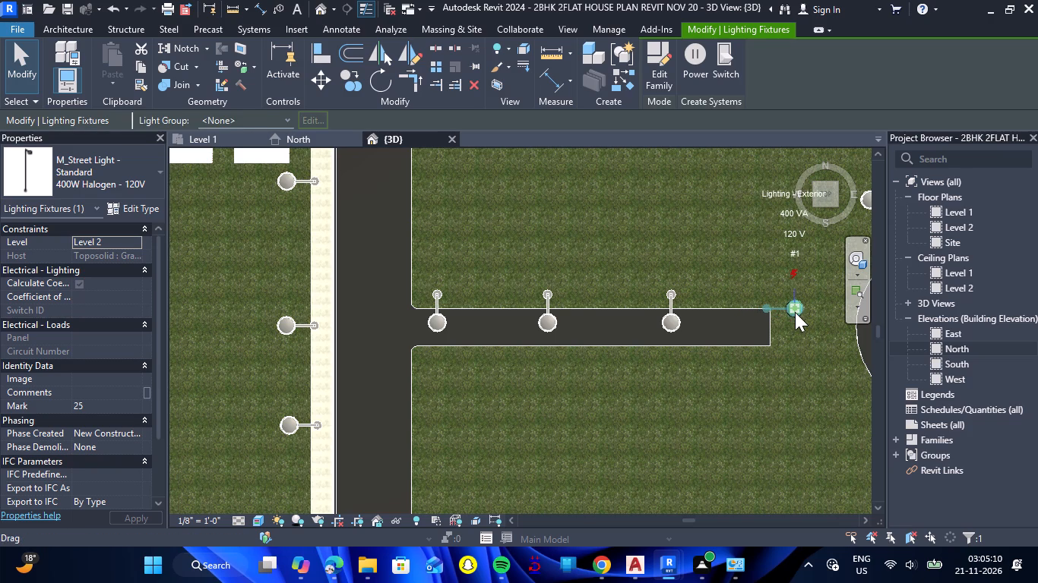
key(Right)
key(Escape)
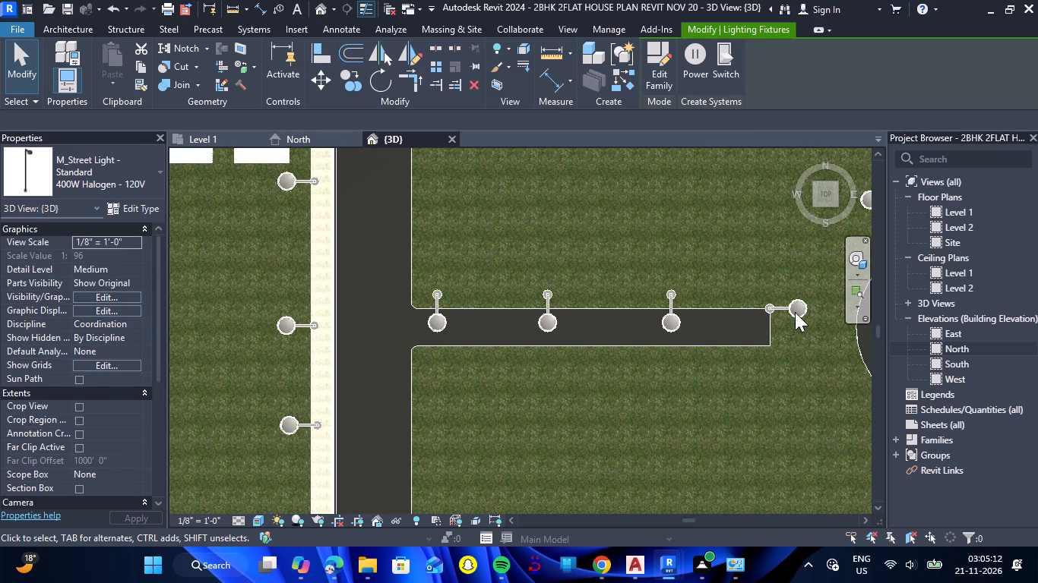
Review the electrical, dimension and photometric type properties of the 400W Halogen - 120V street light on the helipad approach road.
scroll(647, 322, down, 7)
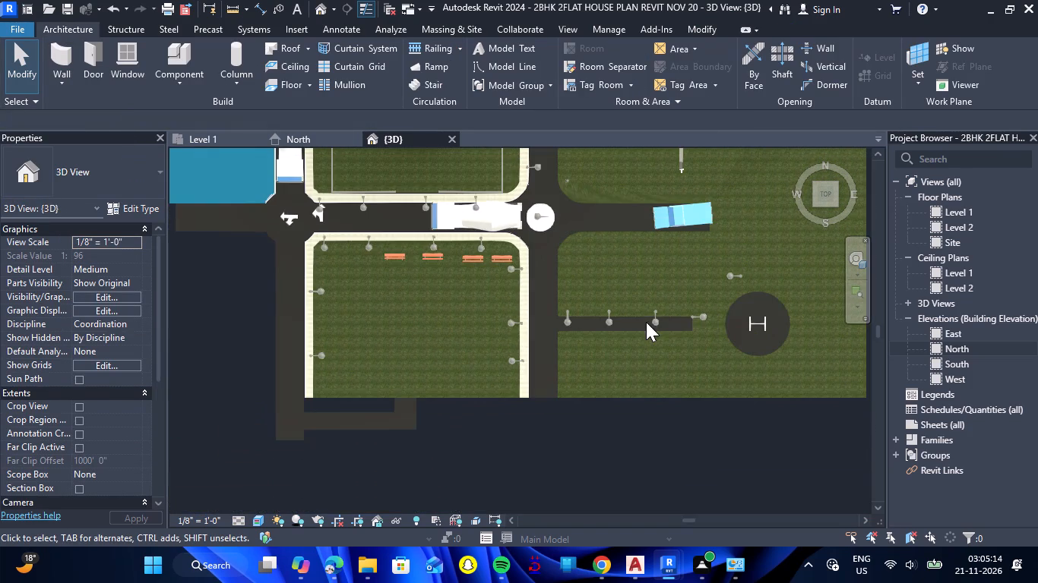
click(652, 323)
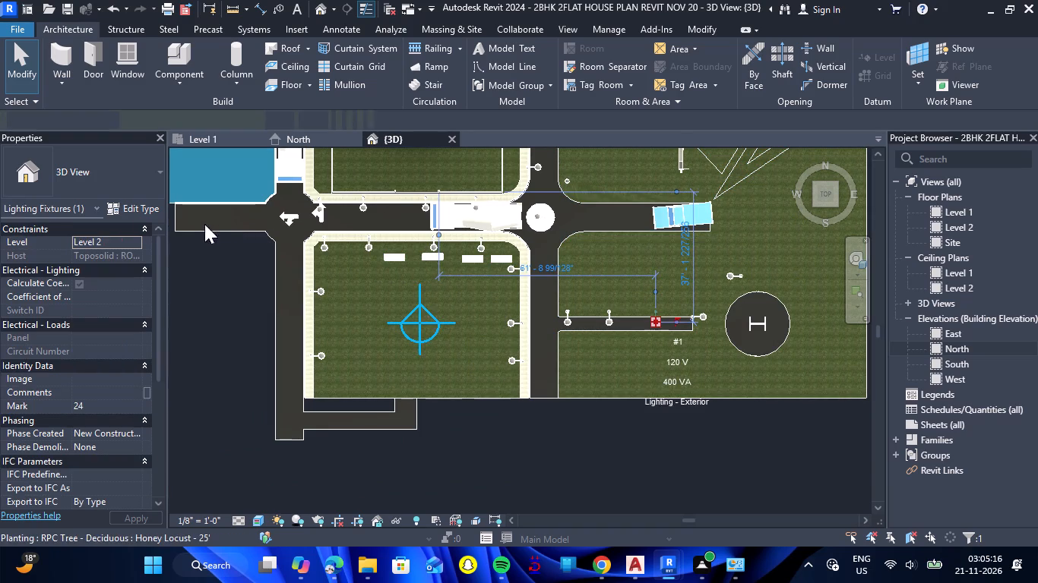
click(134, 211)
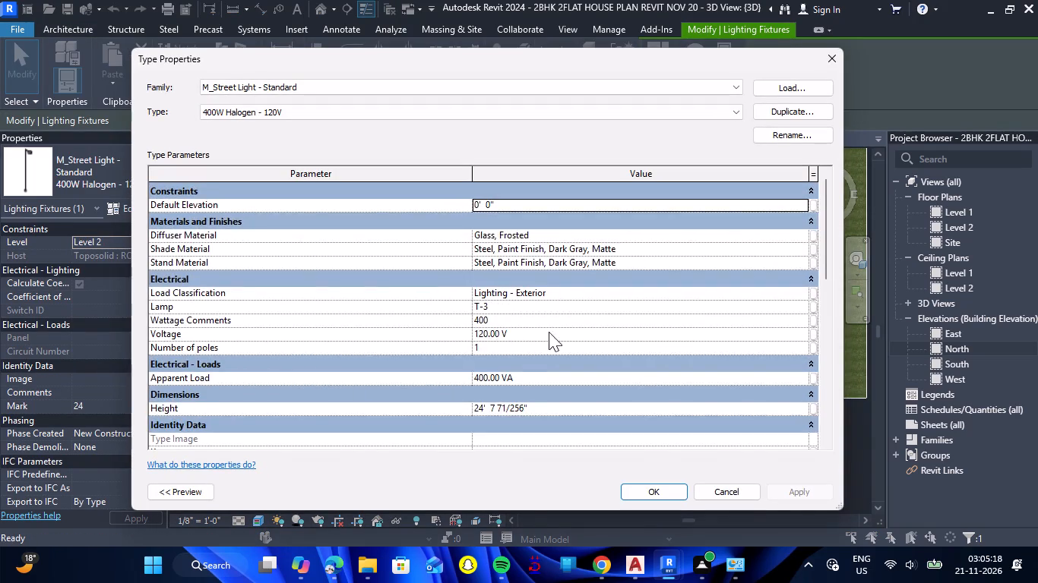
scroll(552, 322, down, 14)
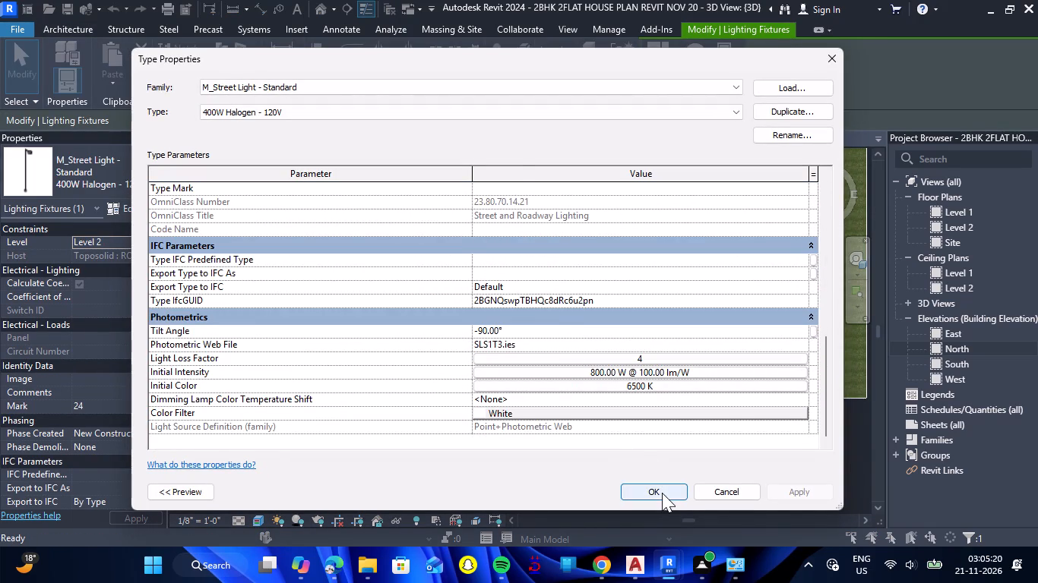
click(662, 493)
click(624, 447)
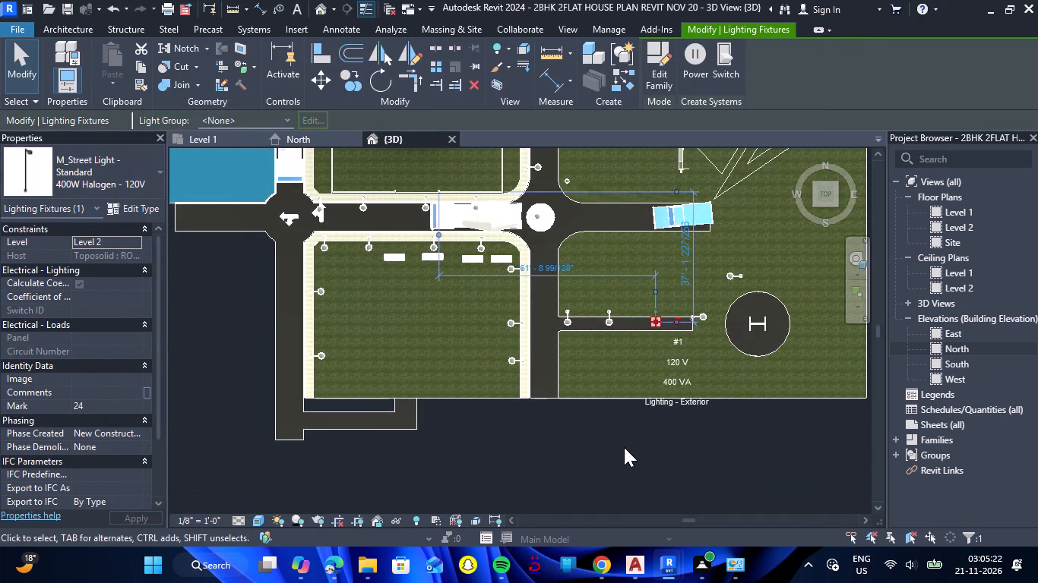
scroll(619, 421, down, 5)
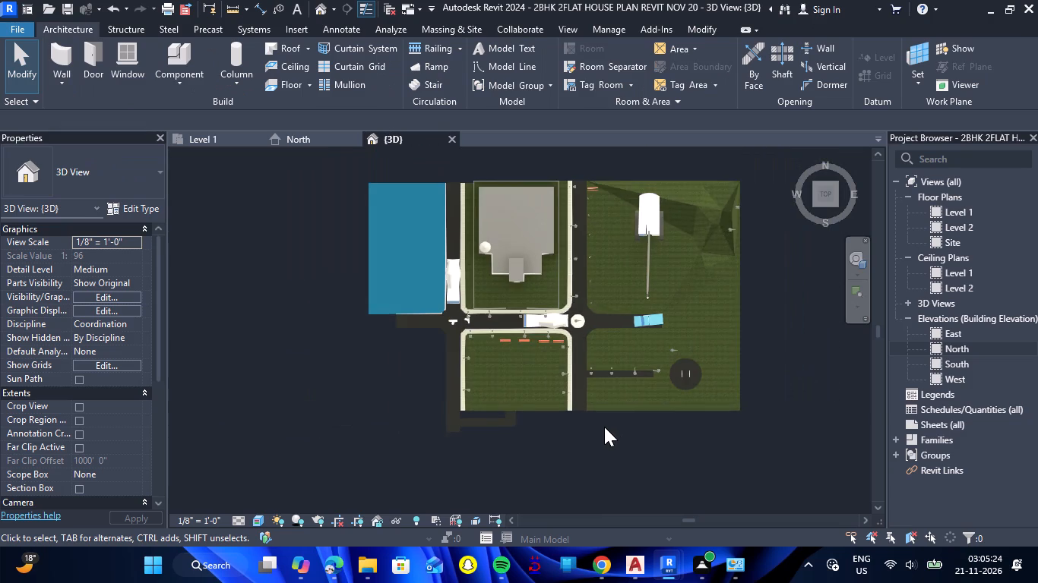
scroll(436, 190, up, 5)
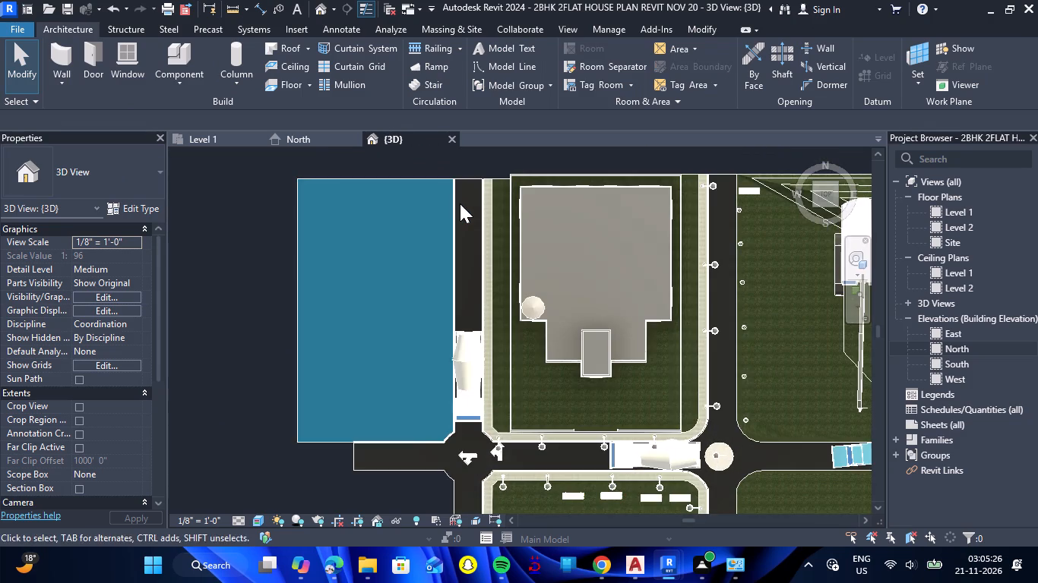
Place four 400W Halogen - 120V street lights down the road between water and house, about 12'-6" west of the house wall.
scroll(457, 175, up, 2)
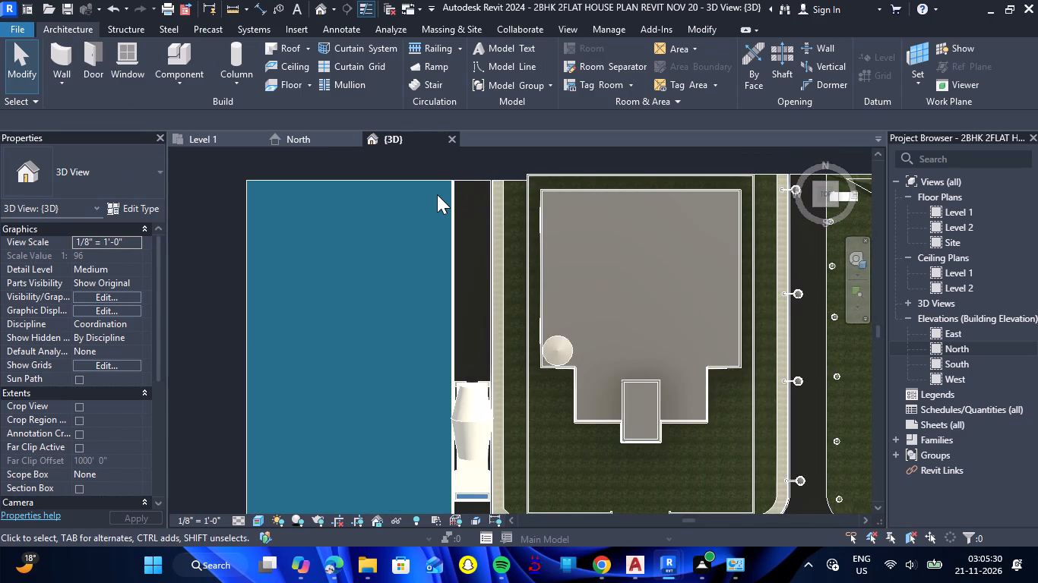
click(185, 52)
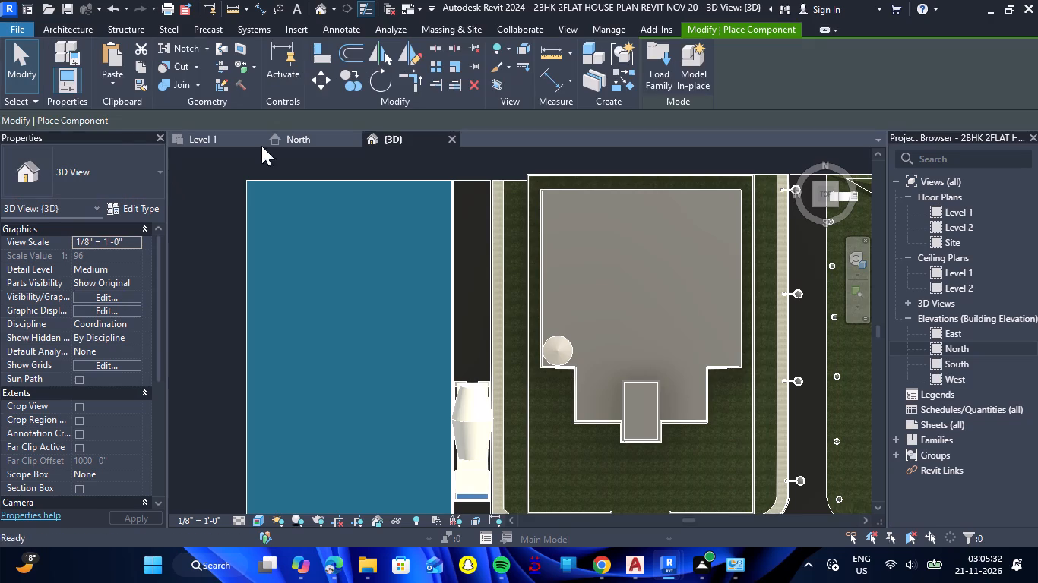
scroll(502, 190, up, 6)
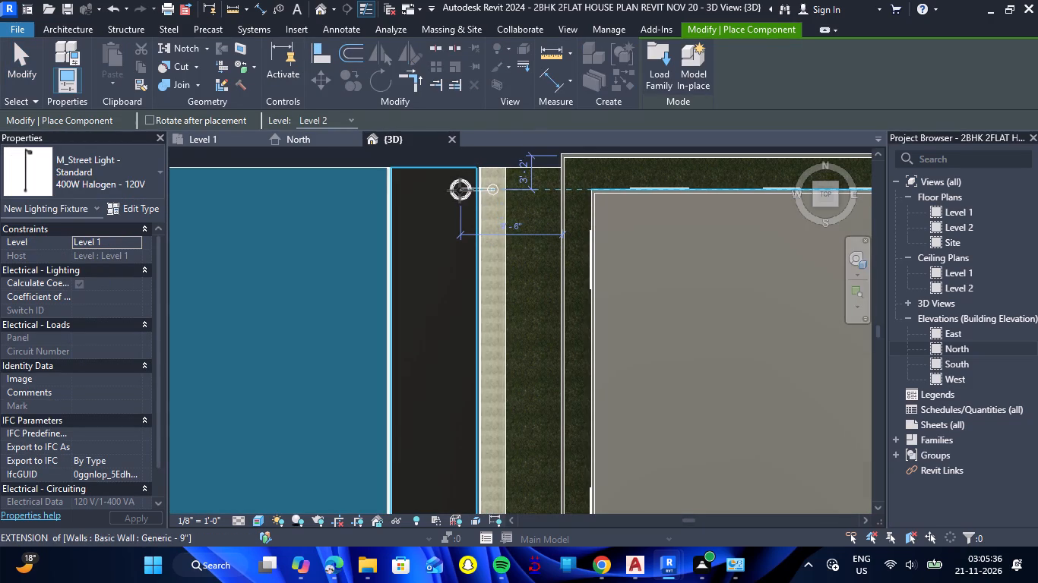
click(460, 191)
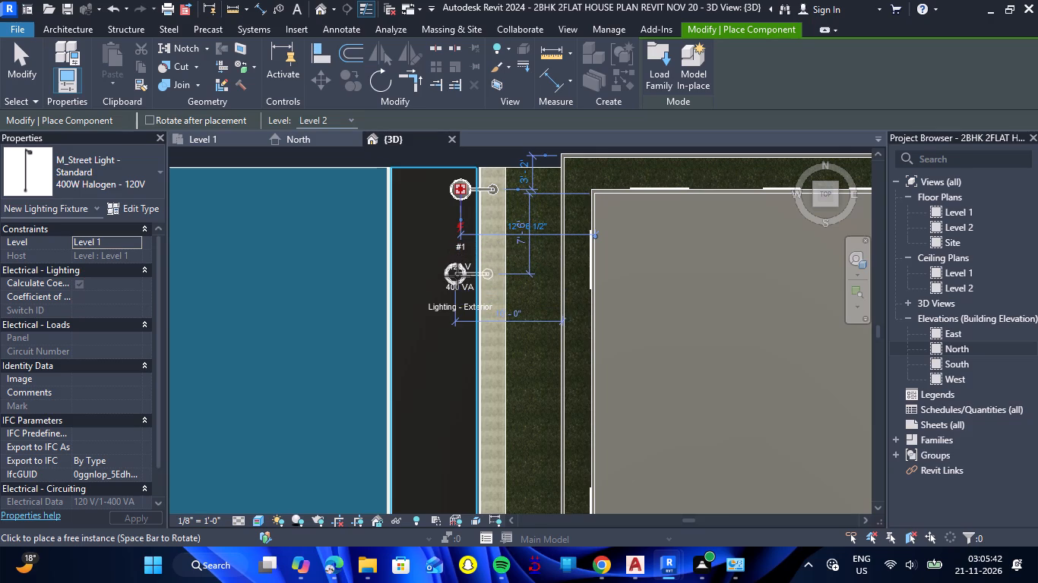
click(458, 279)
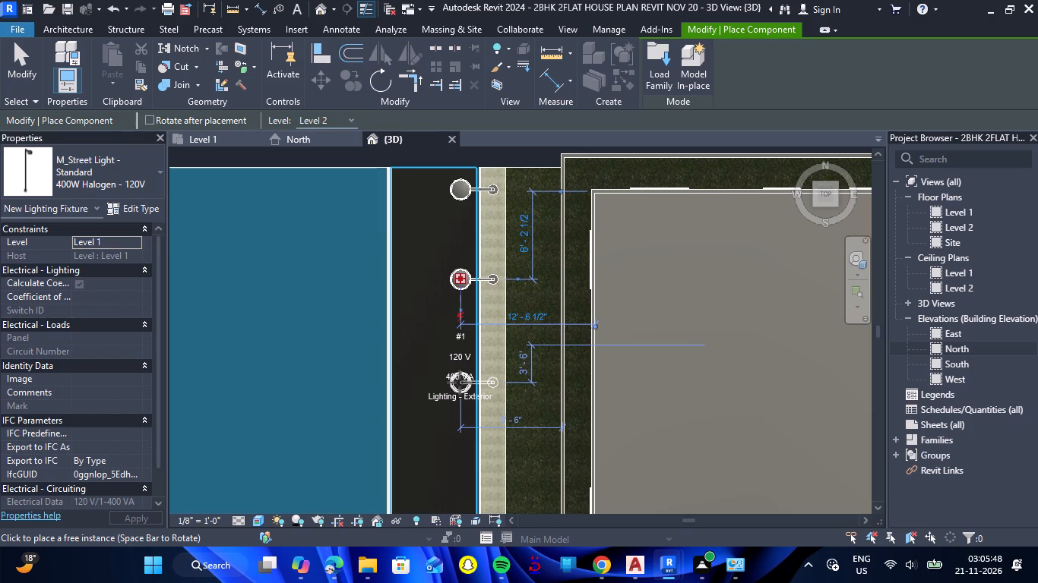
click(460, 383)
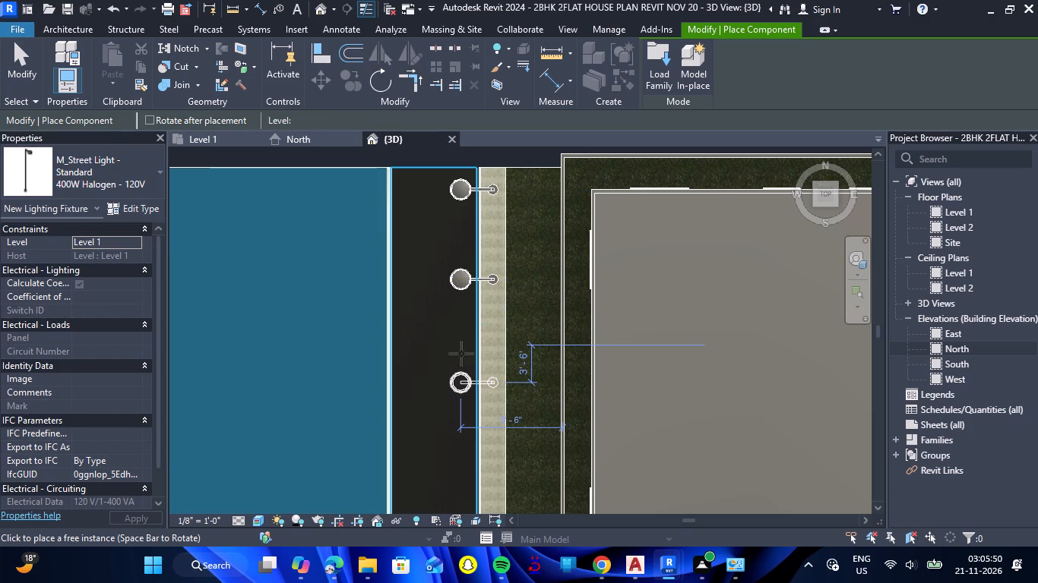
scroll(474, 283, down, 10)
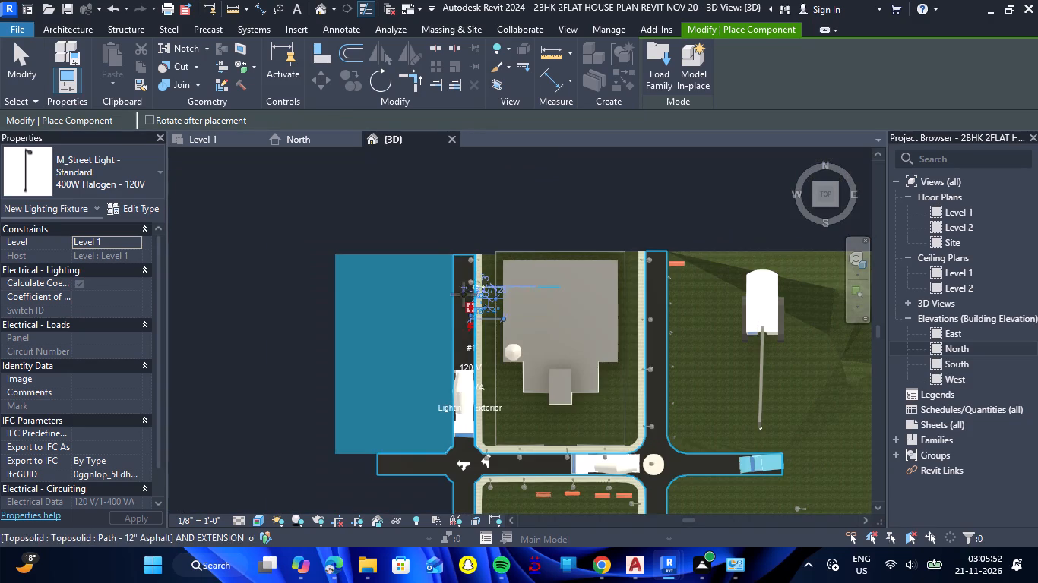
scroll(466, 326, up, 11)
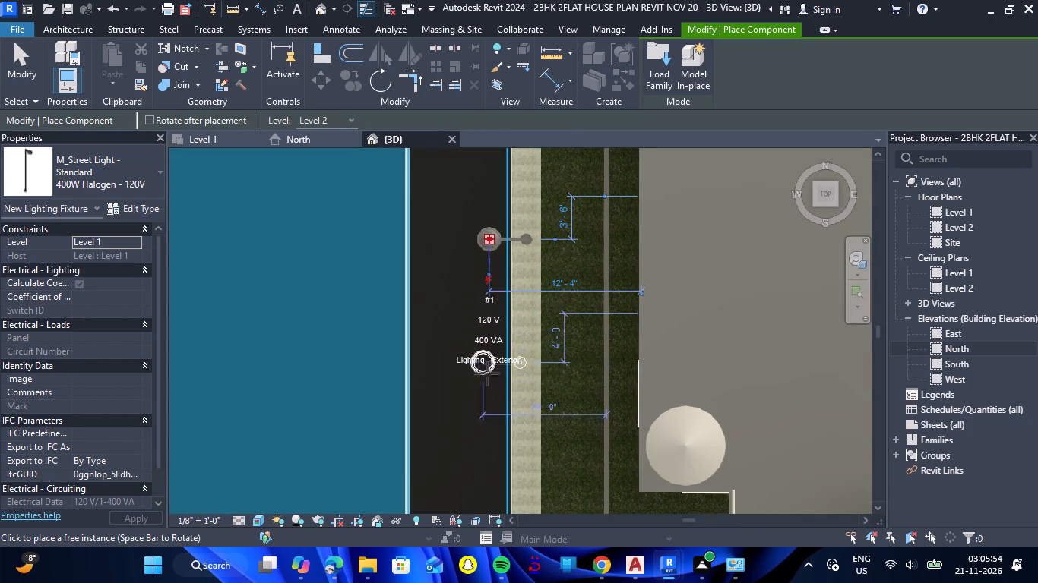
click(489, 380)
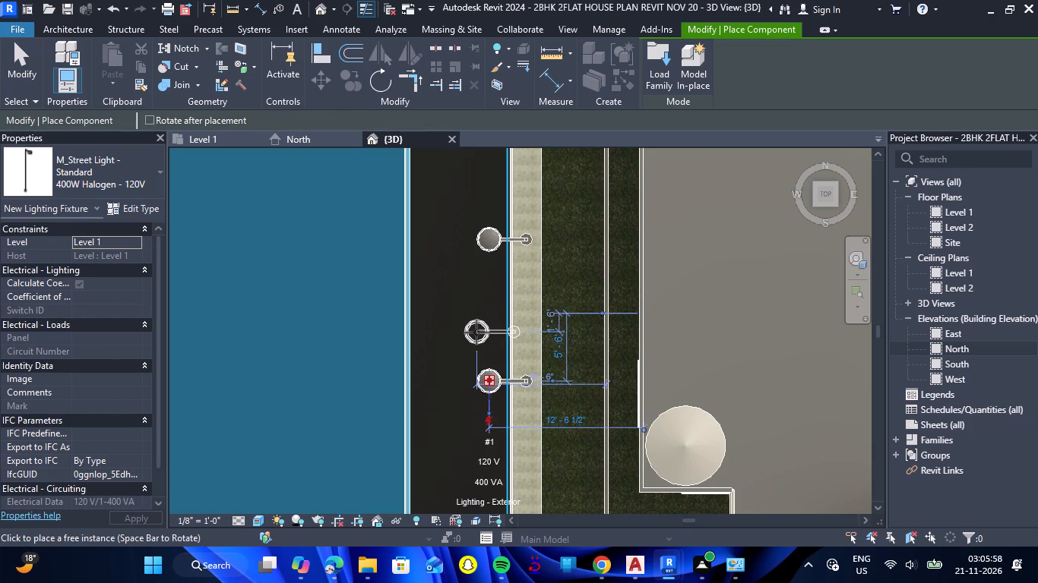
Place two more street lights along the water's east edge, about 18' west of the compound wall, starting near the north end.
scroll(476, 332, down, 8)
scroll(472, 380, up, 7)
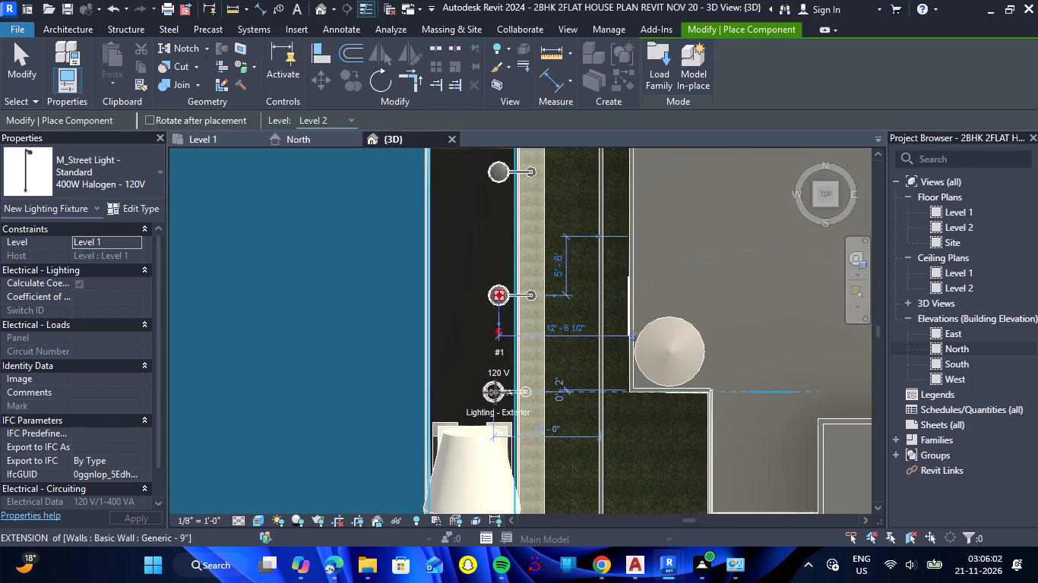
scroll(498, 386, down, 3)
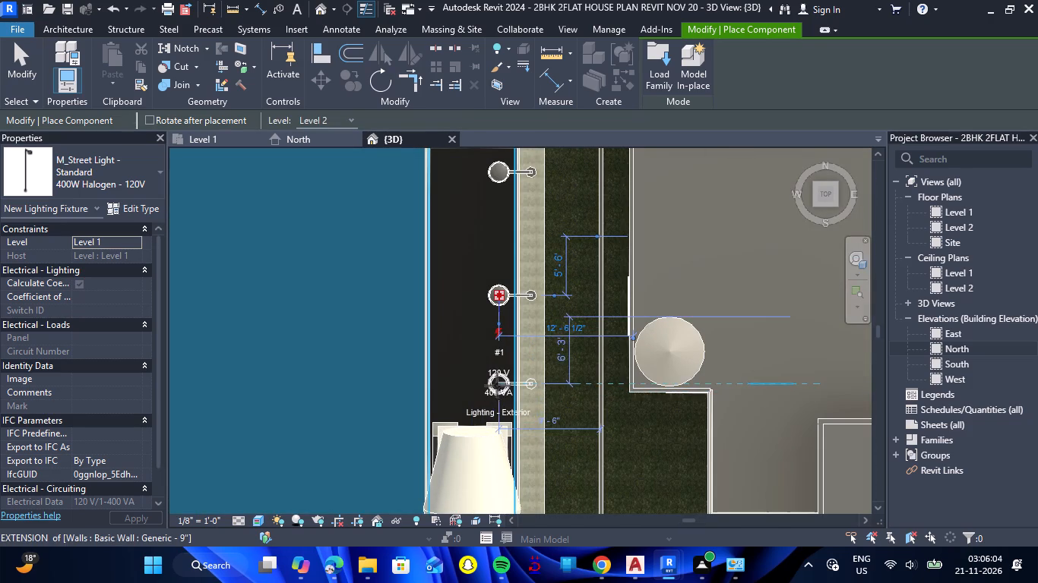
scroll(497, 386, down, 2)
scroll(442, 172, up, 2)
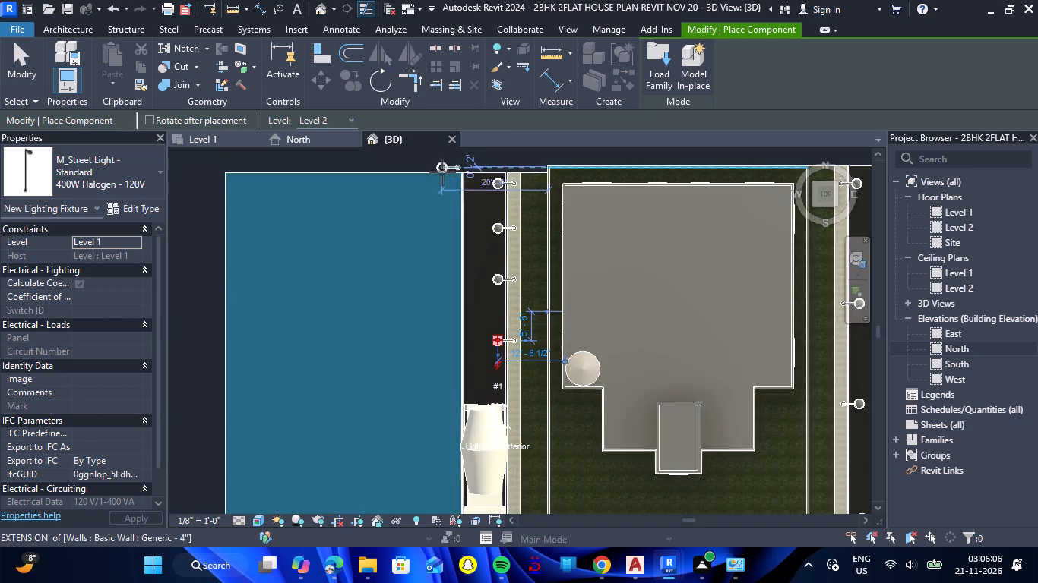
scroll(442, 172, up, 8)
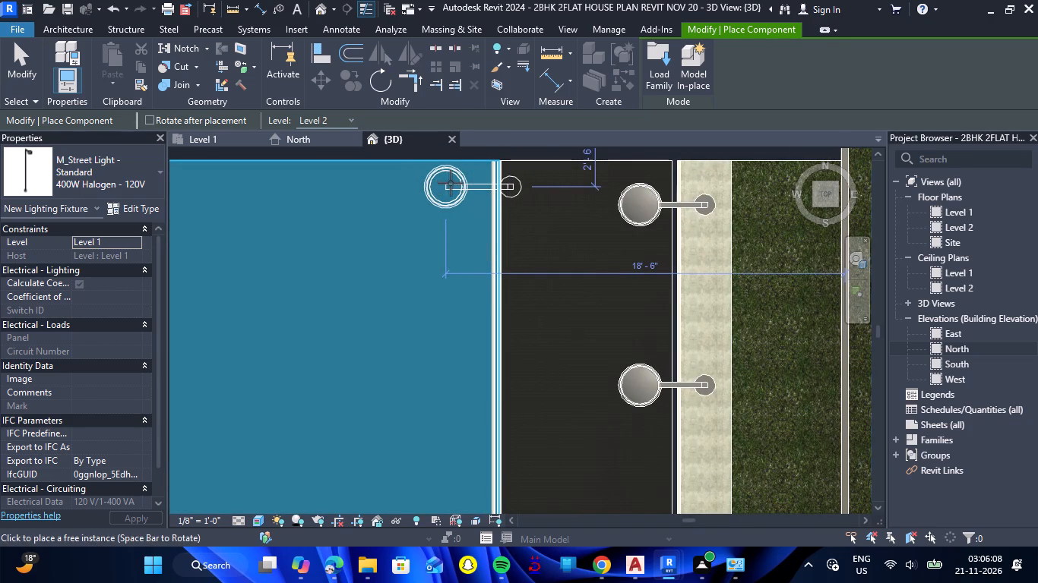
click(454, 183)
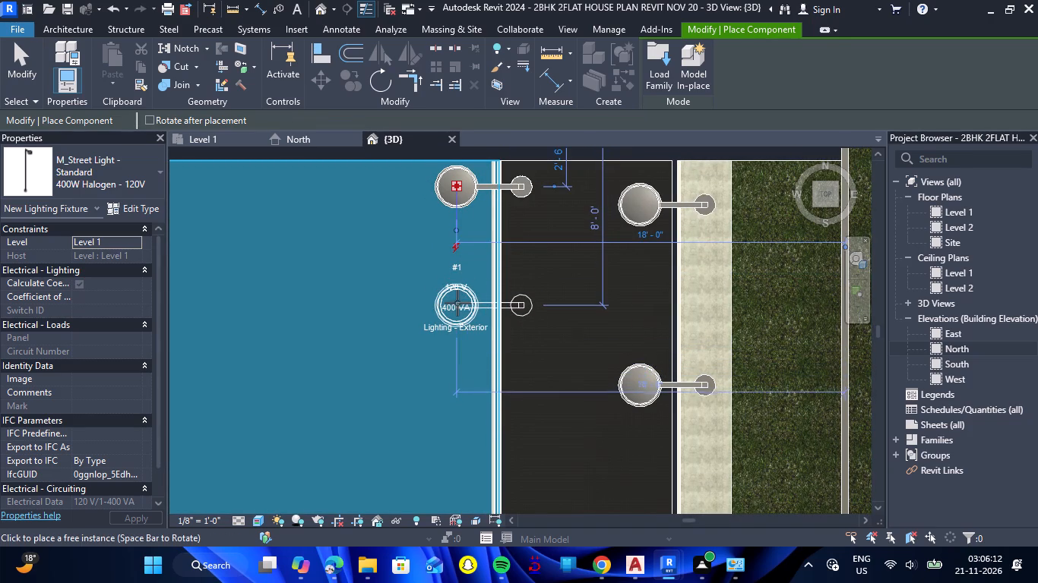
scroll(460, 274, down, 7)
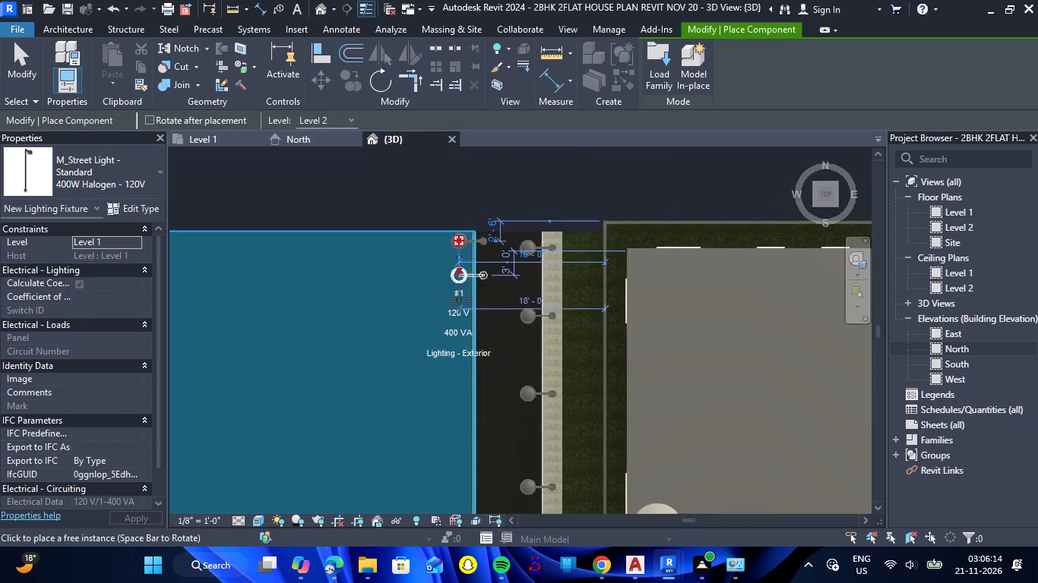
click(459, 374)
Place one street light on the asphalt just south of the water and one at the water's southeast corner by the junction.
scroll(451, 307, down, 3)
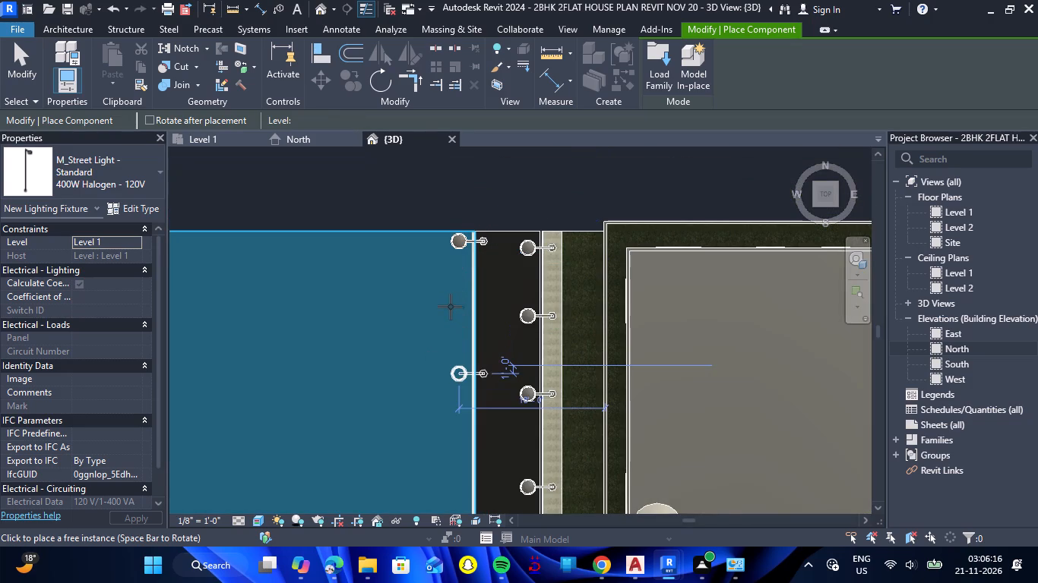
scroll(451, 307, down, 9)
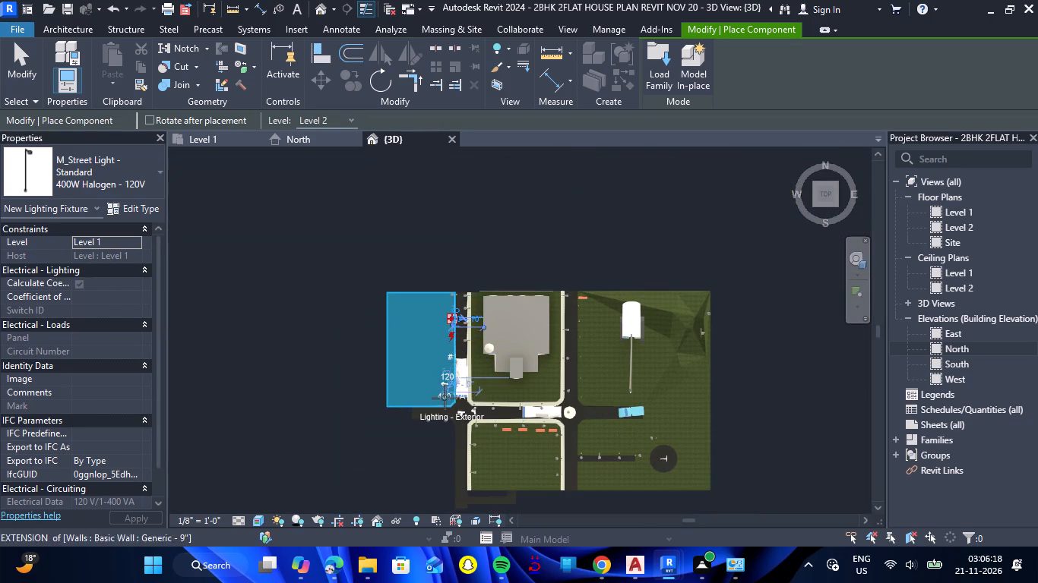
scroll(445, 400, up, 13)
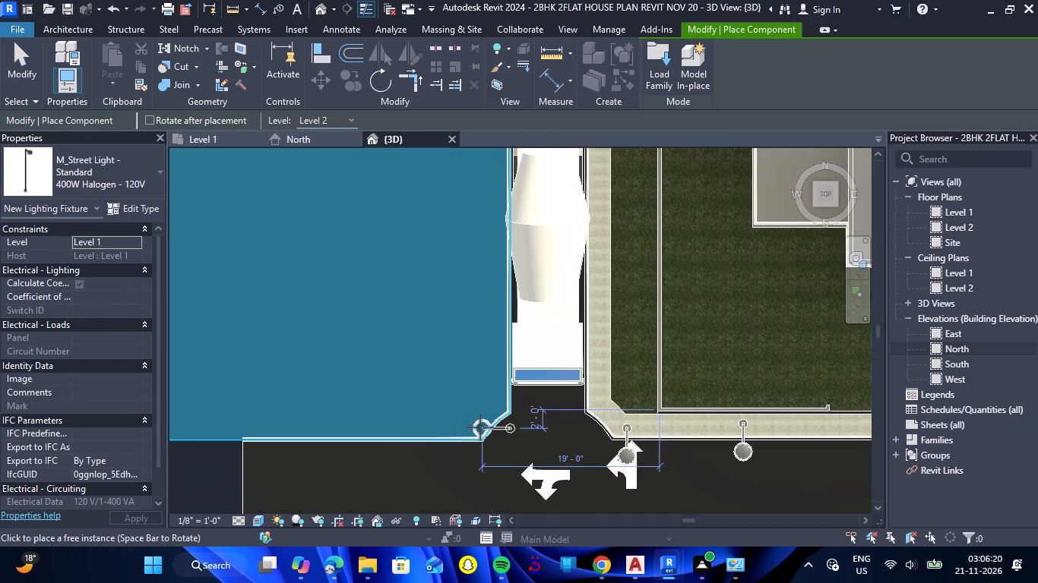
click(380, 453)
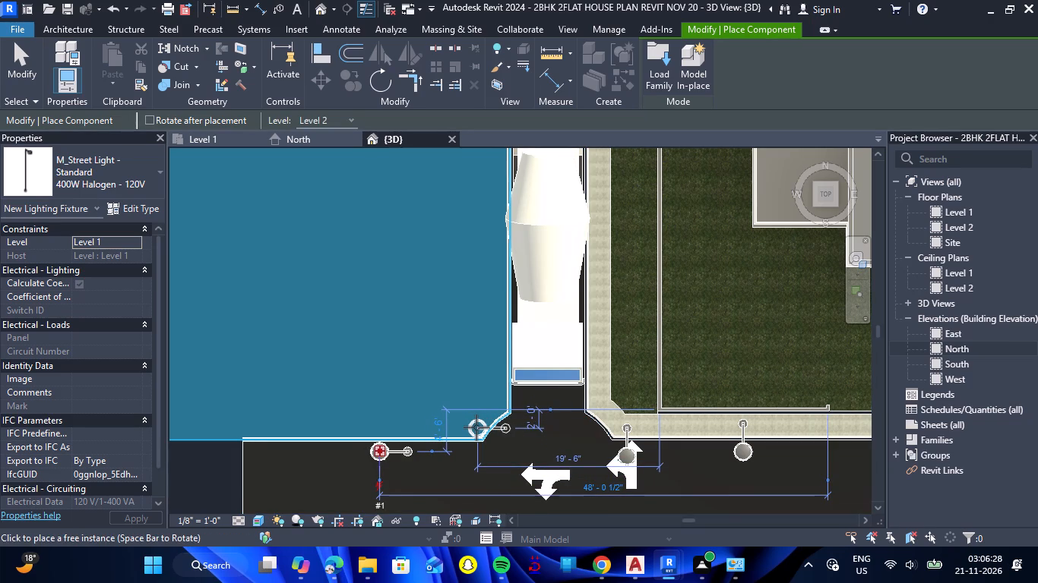
click(476, 427)
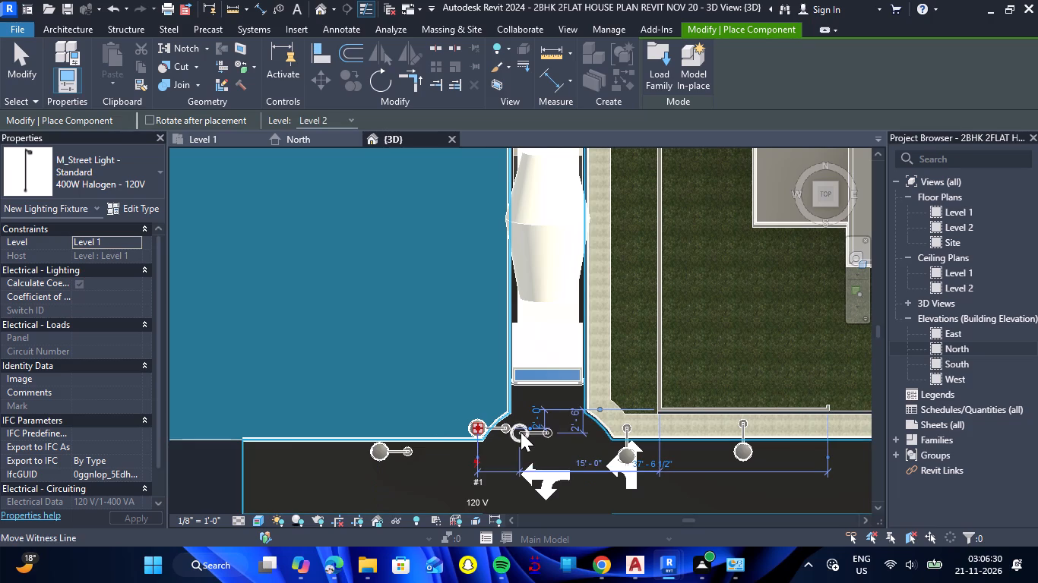
key(Escape)
key(Escape)
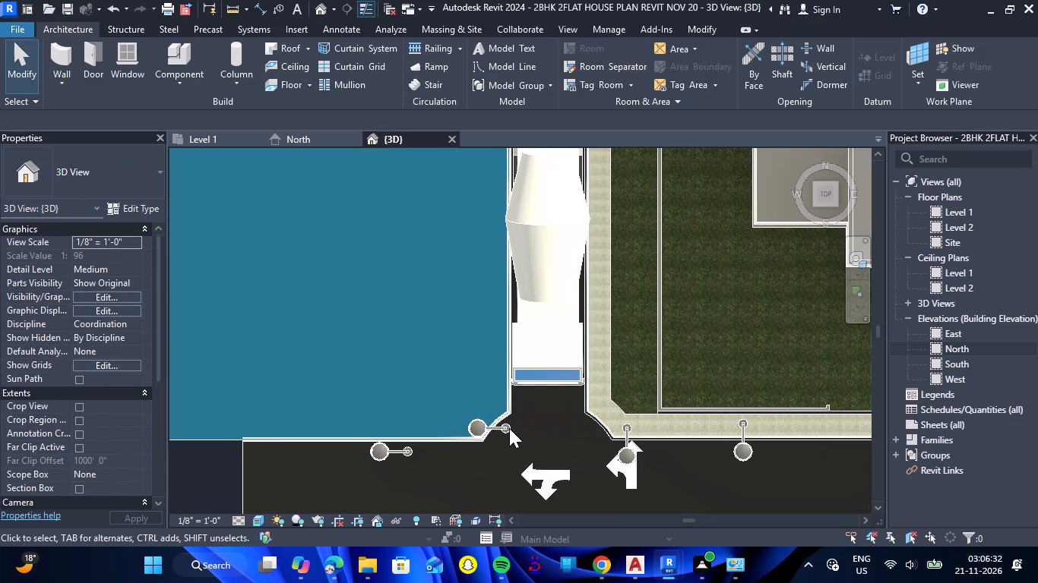
Rotate the street light at the water's southeast corner so its arm points south, and nudge it slightly north into the water.
click(508, 428)
key(space)
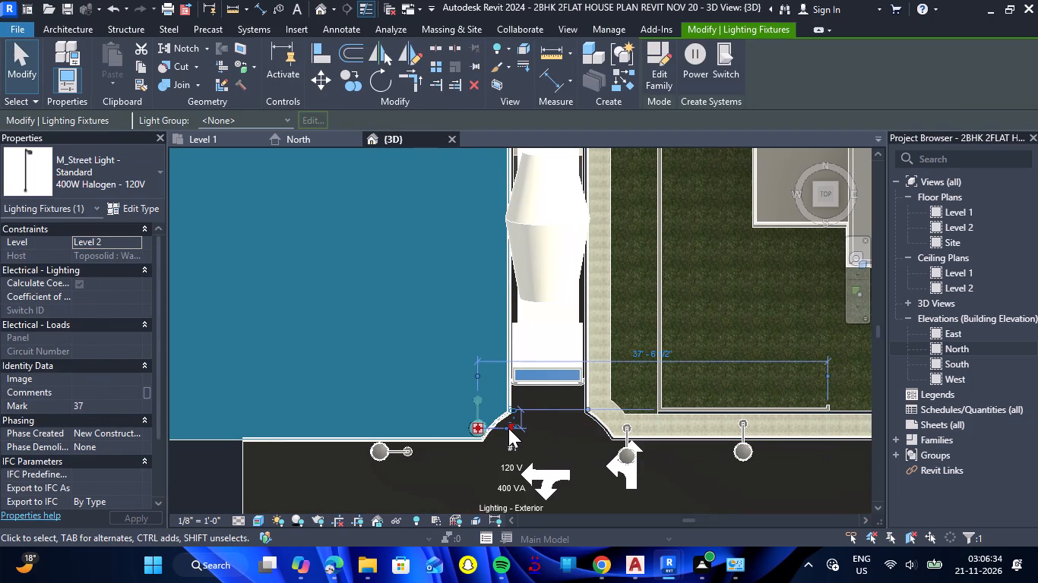
key(space)
key(space)
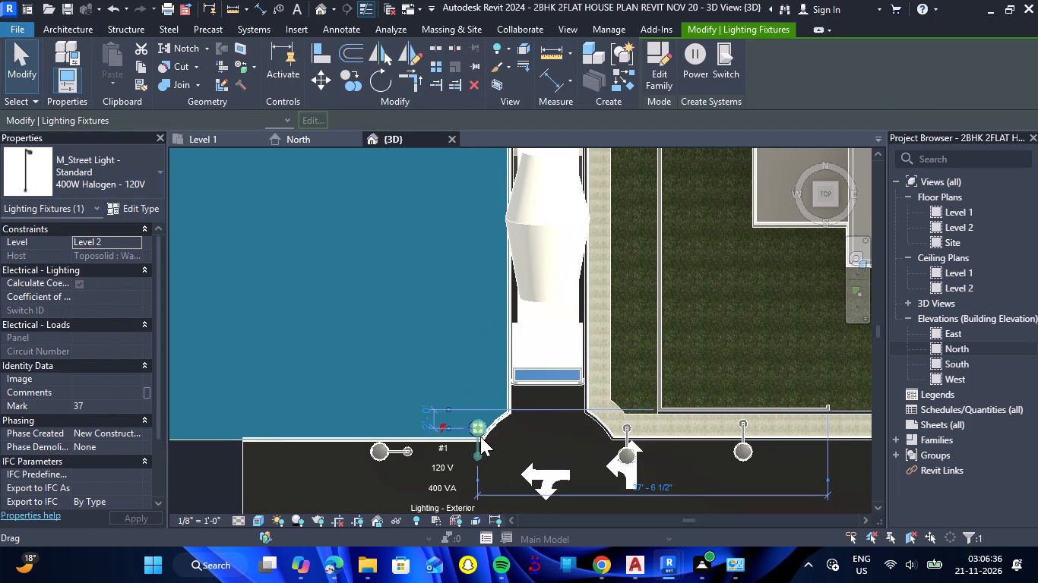
scroll(479, 436, up, 4)
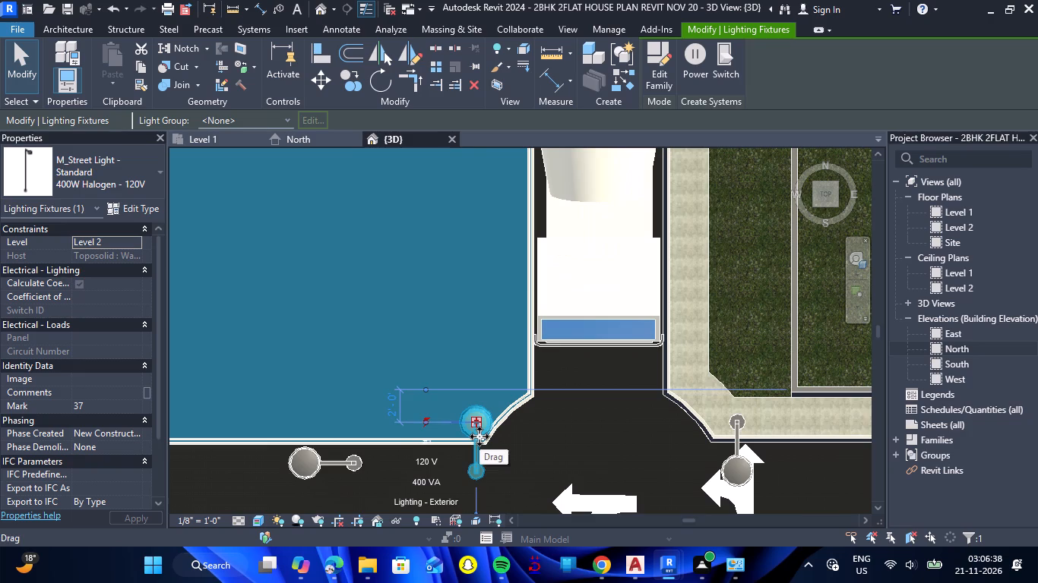
key(Up)
key(Up)
key(Up)
key(Up)
key(Up)
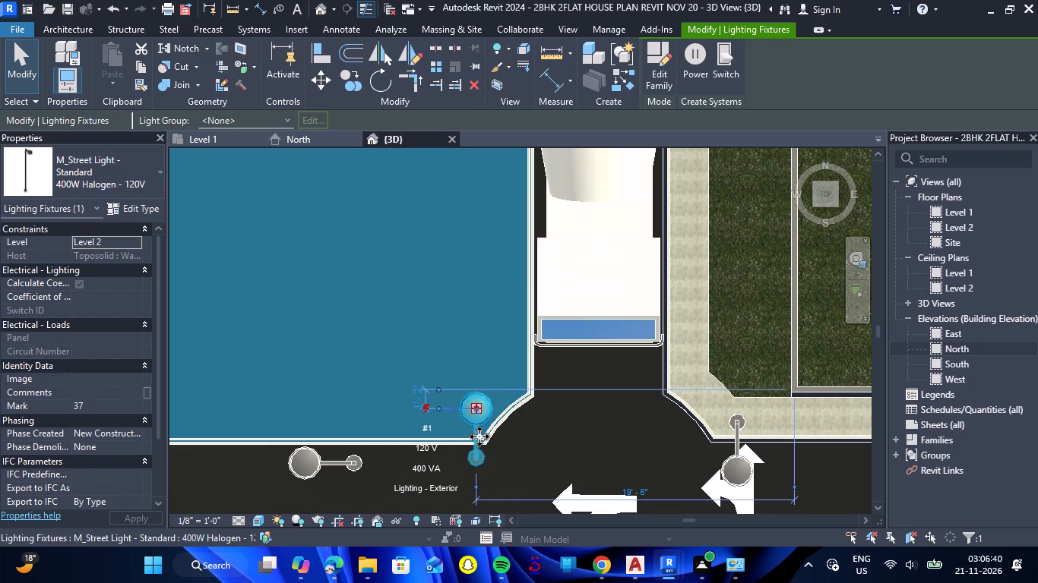
Rotate the street light on the asphalt south of the water so its arm points south.
click(331, 467)
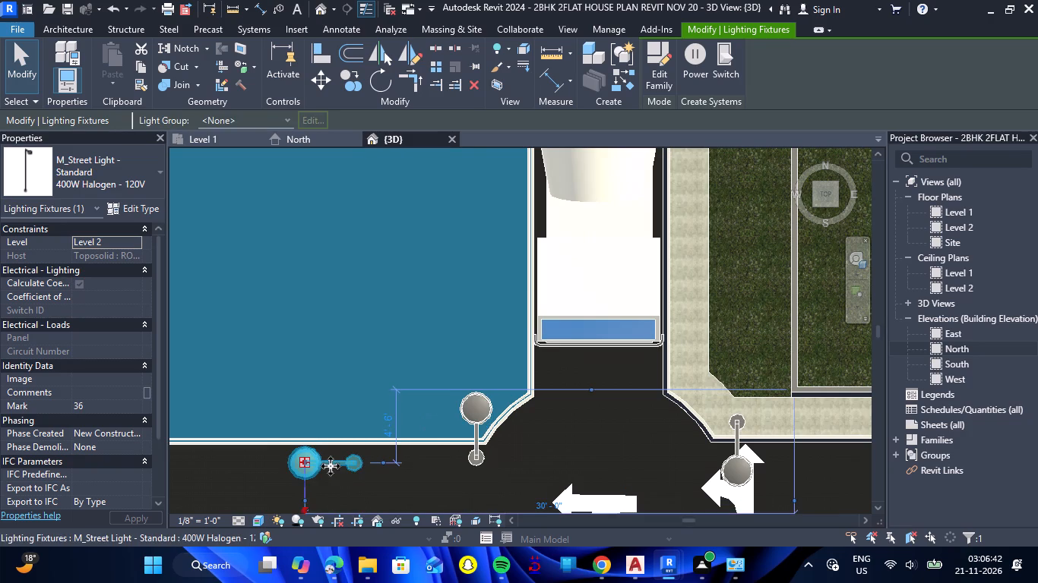
key(space)
key(space)
key(space)
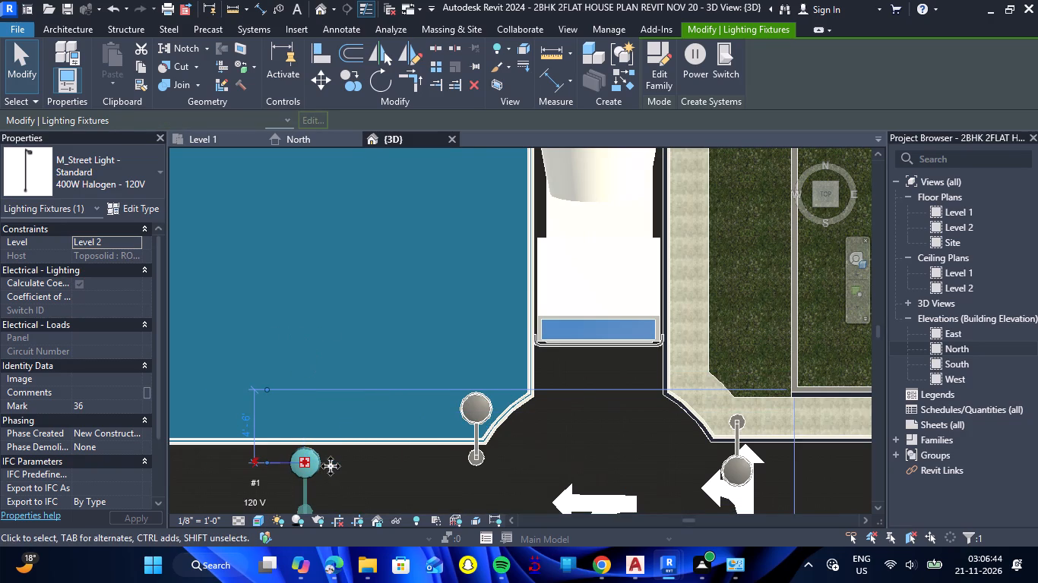
key(space)
key(space)
key(space)
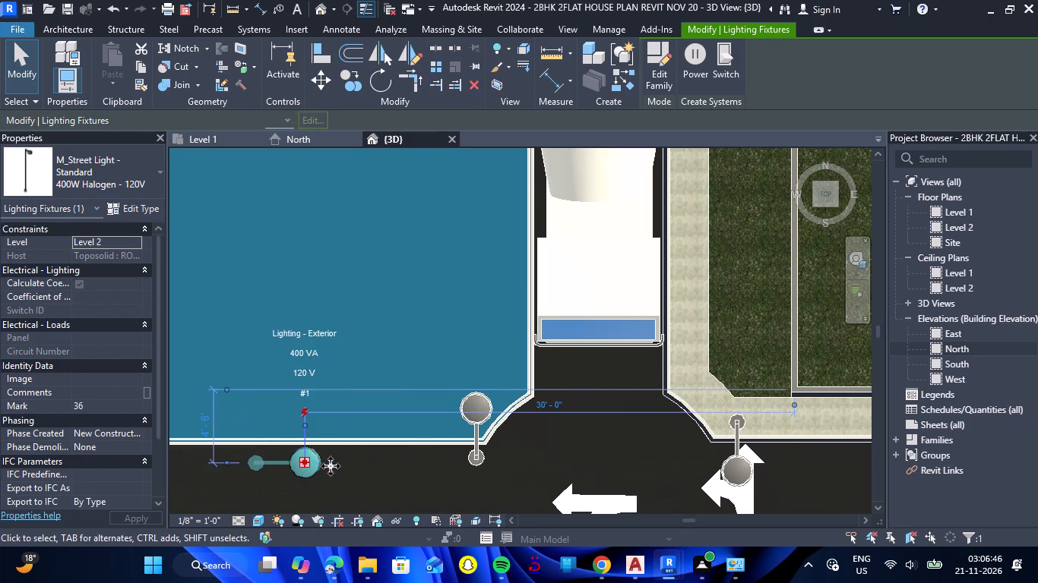
key(space)
Nudge that street light north into the water until it lies roughly level with the corner street light.
key(Up)
key(Up)
key(Up)
key(Up)
key(Up)
key(Up)
key(Up)
key(Up)
key(Up)
key(Up)
key(Up)
key(Up)
key(Up)
key(Up)
key(Up)
key(Up)
key(Up)
key(Up)
key(Up)
key(Up)
key(Up)
key(Up)
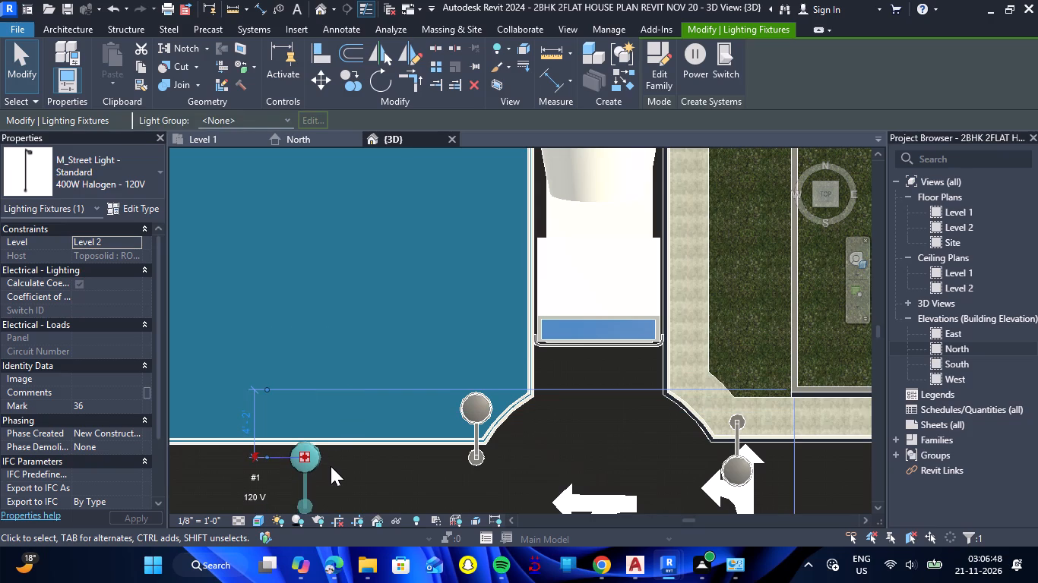
key(Up)
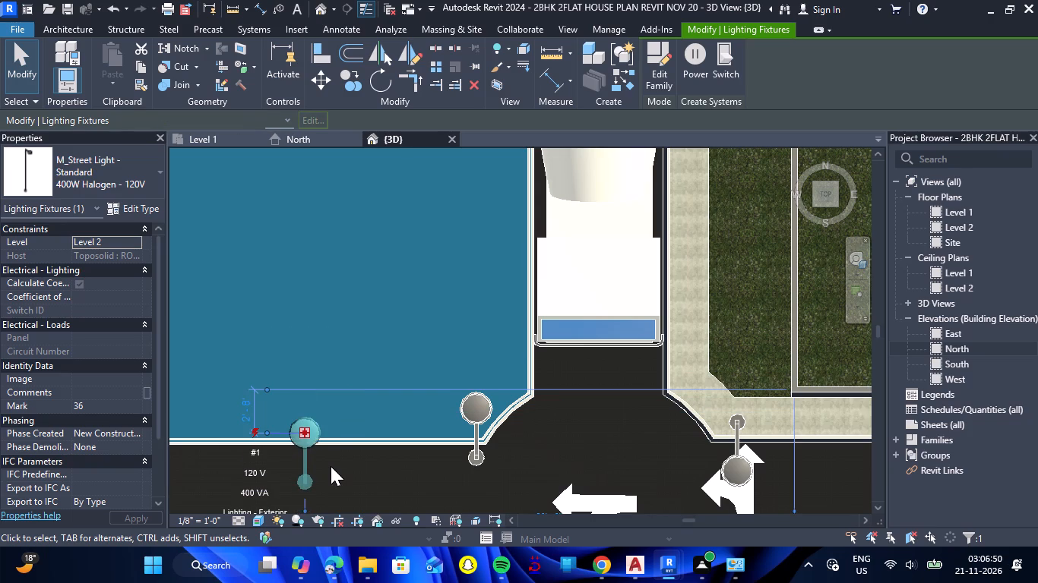
key(Up)
key(Up)
key(Up)
key(Up)
key(Up)
key(Up)
key(Up)
key(Up)
key(Up)
key(Up)
key(Up)
key(Up)
key(Up)
key(Up)
key(Up)
key(Up)
key(Up)
key(Up)
key(Up)
key(Up)
key(Up)
key(Up)
key(Up)
key(Up)
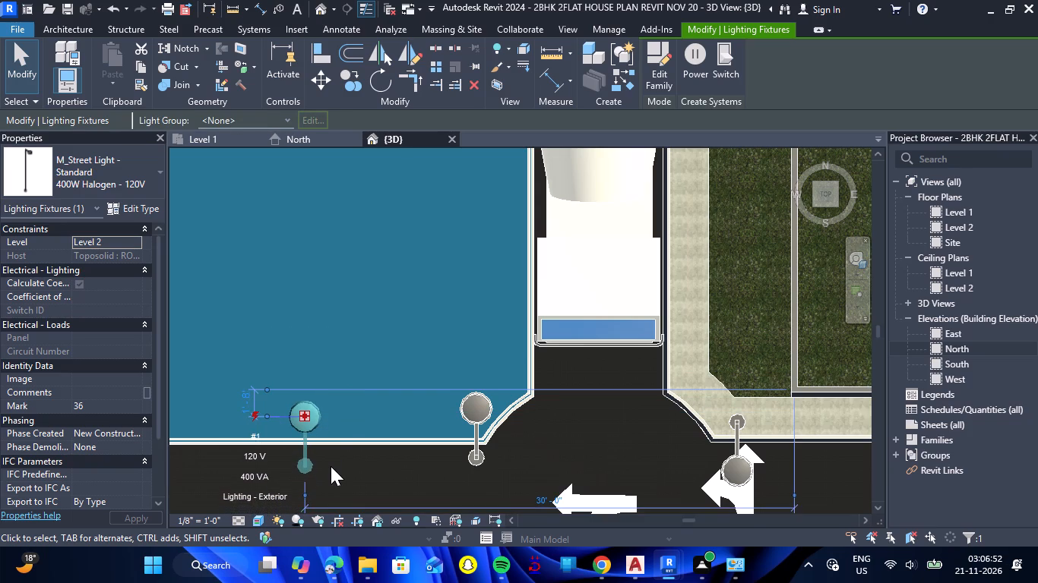
key(Down)
key(Down)
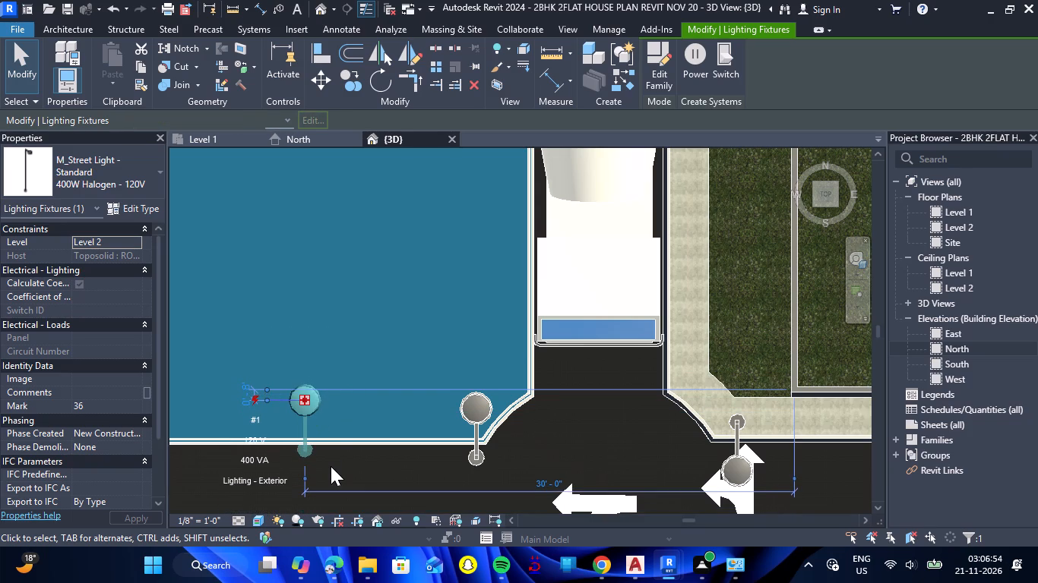
key(Down)
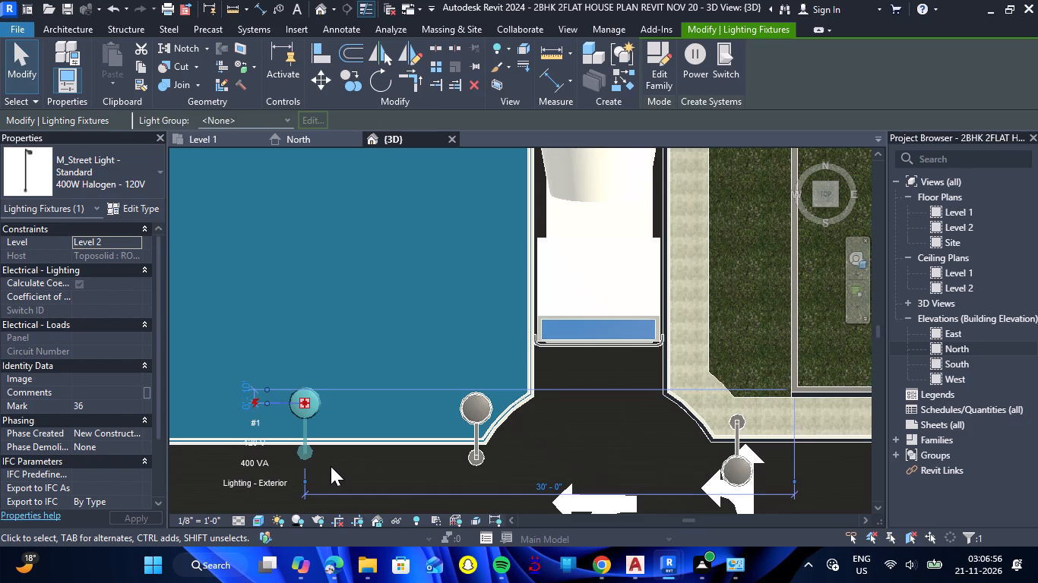
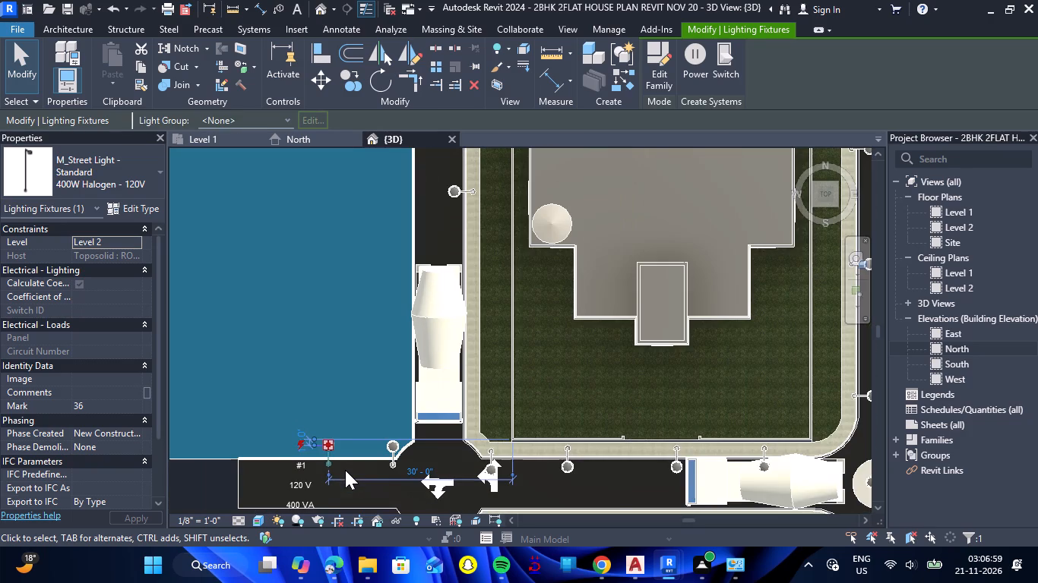
Move the selected street light west along the south edge of the blue water area, to 39'-0" on its horizontal dimension.
key(Left)
key(Left)
key(Left)
key(Left)
key(Left)
key(Left)
key(Left)
key(Left)
key(Left)
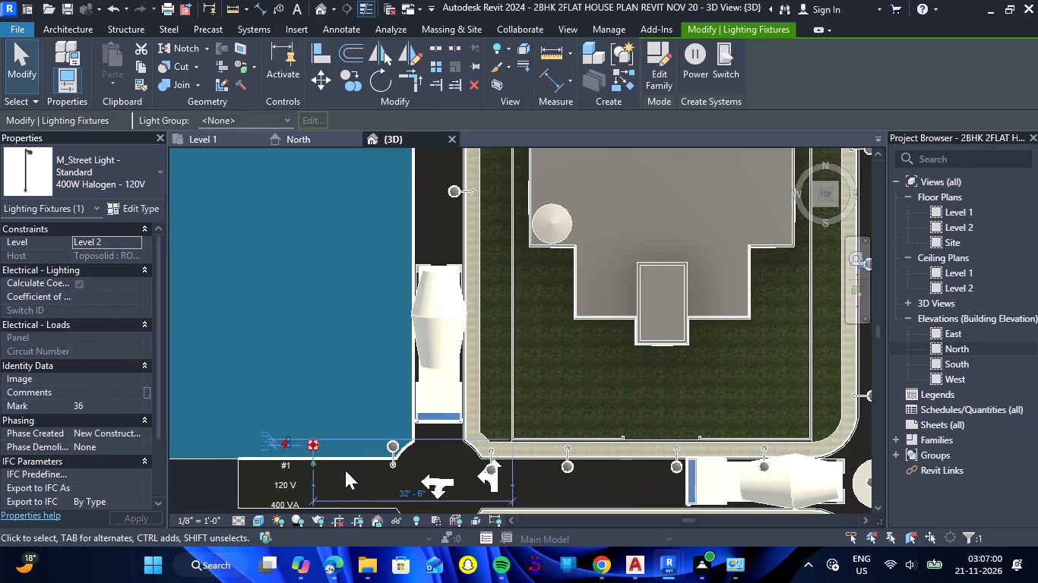
key(Left)
key(Left)
key(Left)
key(Left)
key(Left)
key(Left)
key(Left)
key(Left)
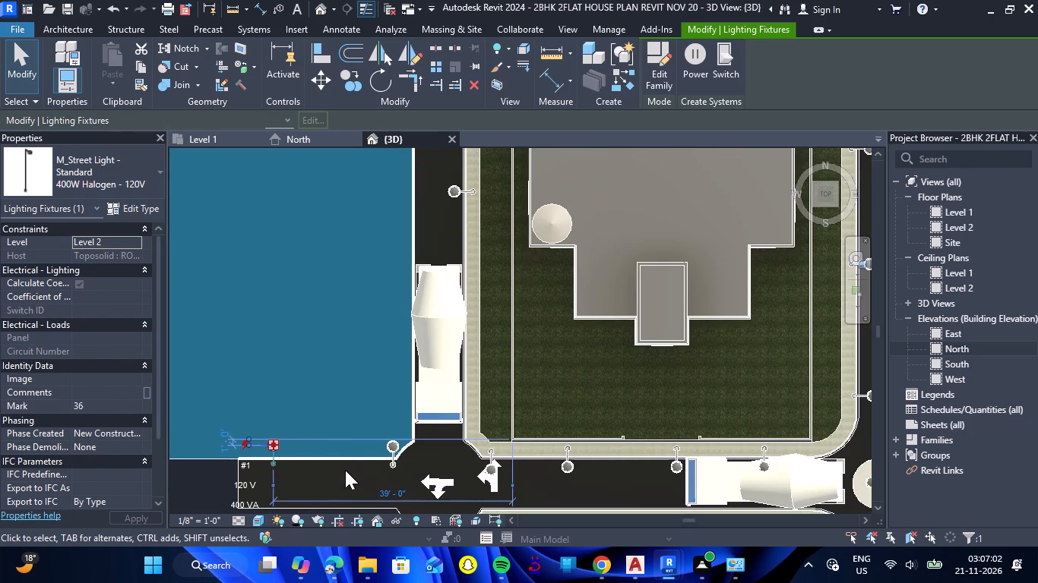
key(Escape)
Turn the third street light from the north on the house's west road 180° and move it east onto the grass strip.
scroll(346, 470, down, 3)
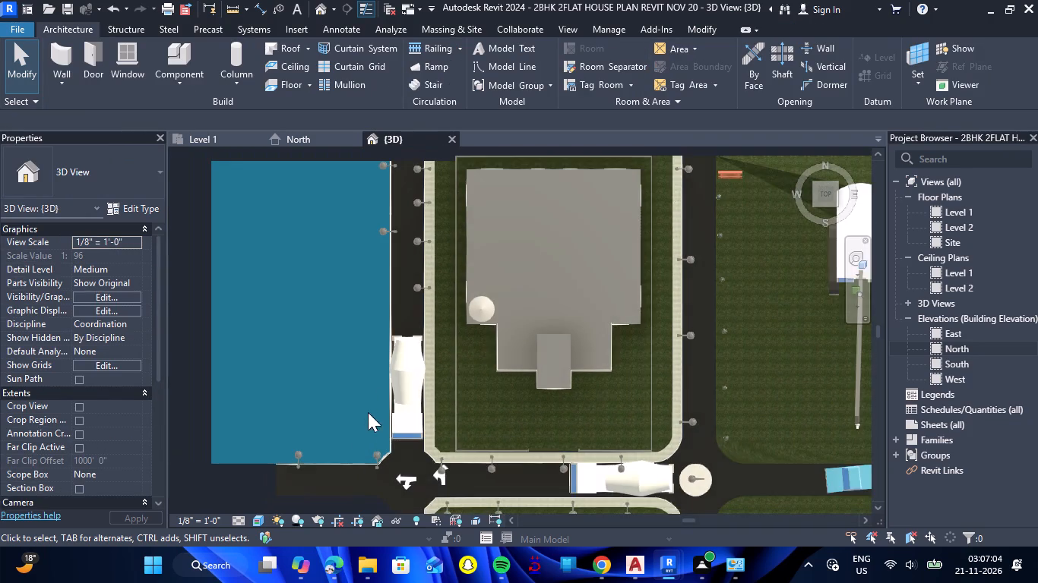
scroll(389, 371, down, 1)
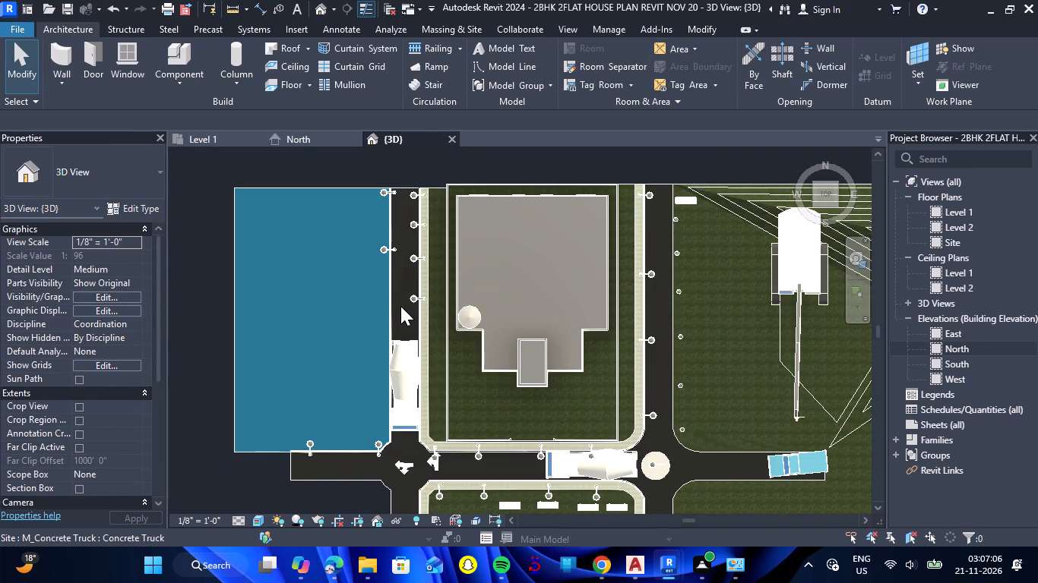
scroll(400, 306, up, 2)
click(419, 247)
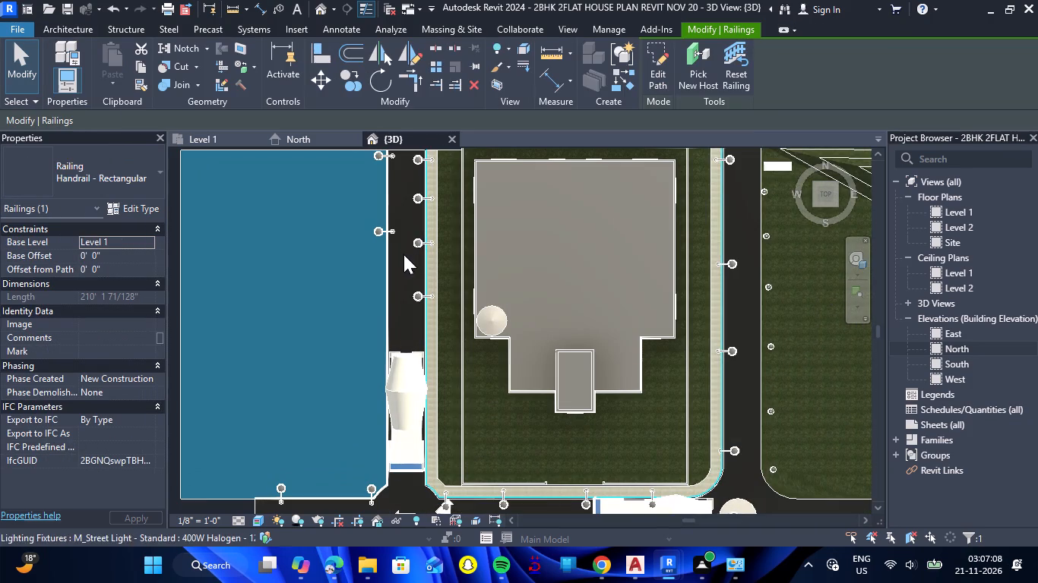
key(Escape)
click(415, 244)
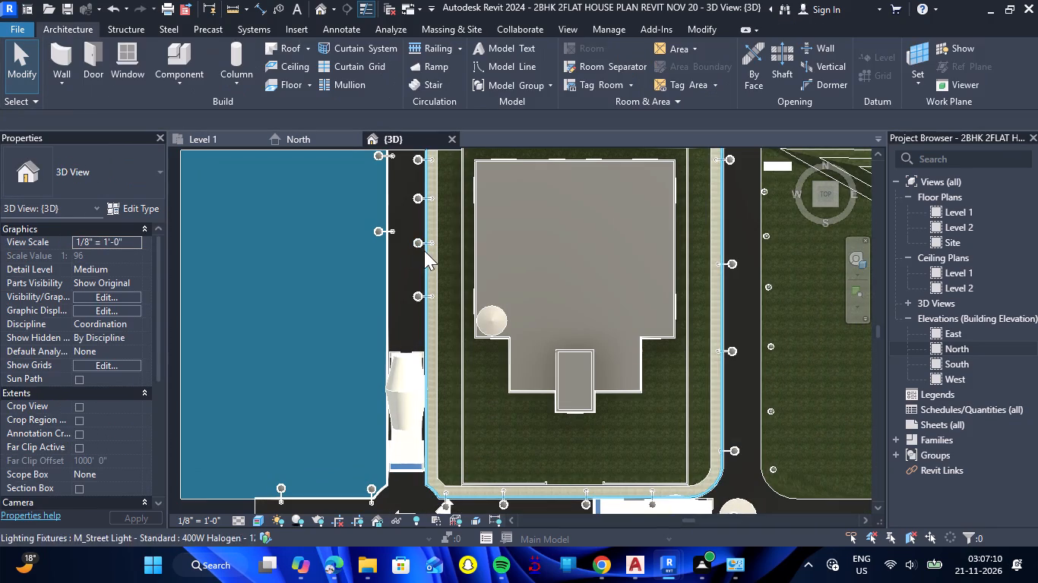
click(429, 244)
key(space)
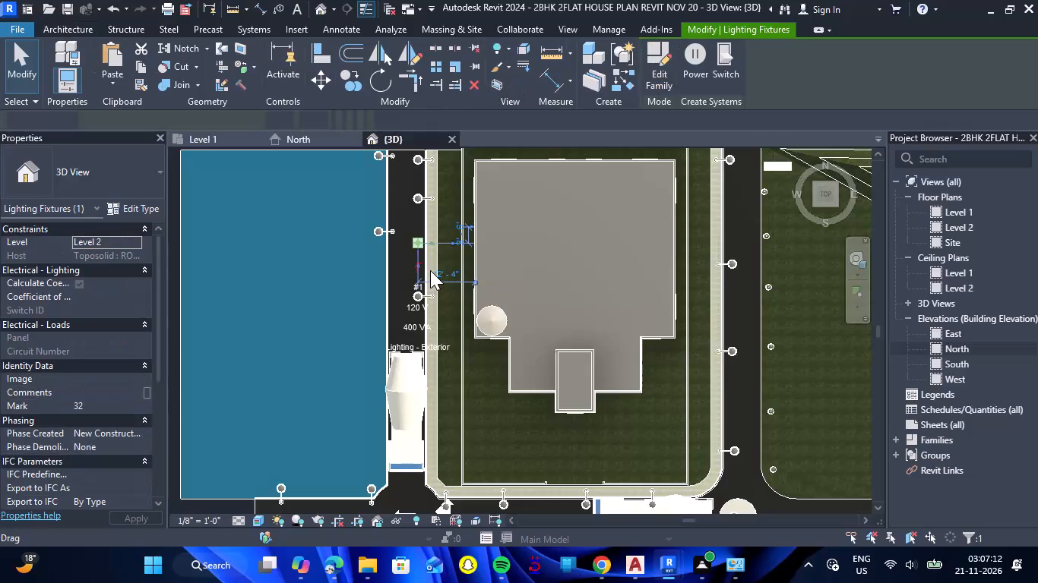
scroll(414, 241, up, 6)
key(space)
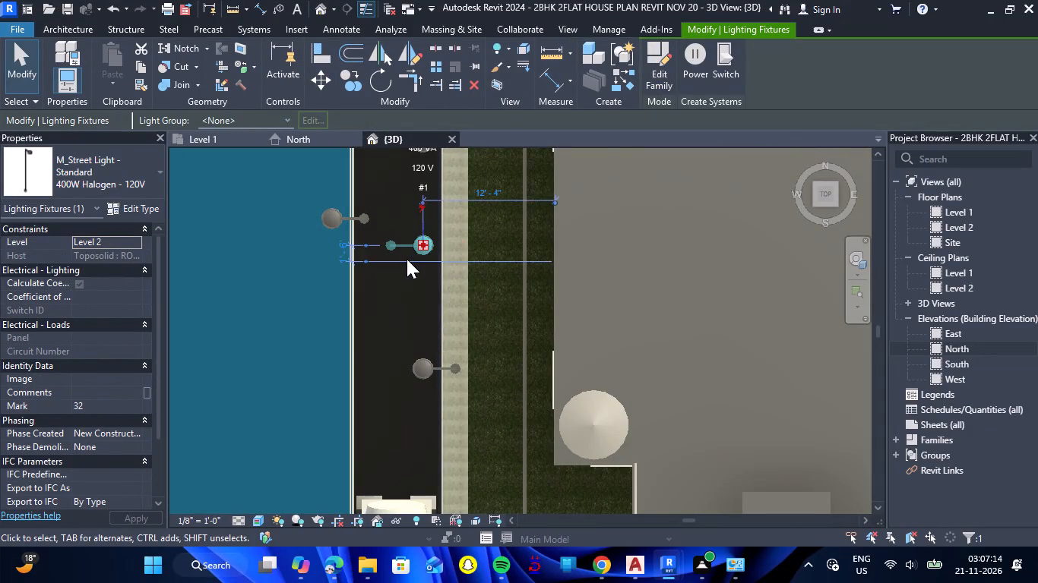
key(Right)
key(Right)
key(Right)
key(Right)
key(Right)
key(Right)
key(Right)
key(Right)
key(Right)
key(Right)
key(Right)
key(Right)
key(Right)
key(Right)
key(Right)
key(Right)
key(Right)
key(Right)
key(Right)
key(Right)
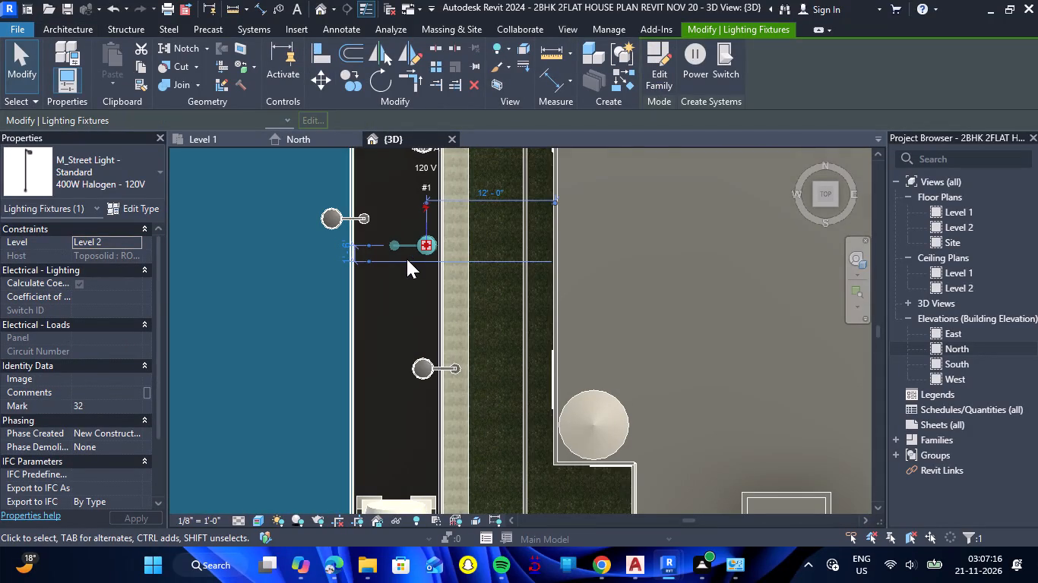
key(Right)
key(Right)
key(Right)
key(Right)
key(Right)
key(Right)
key(Right)
key(Right)
key(Right)
key(Right)
key(Right)
key(Right)
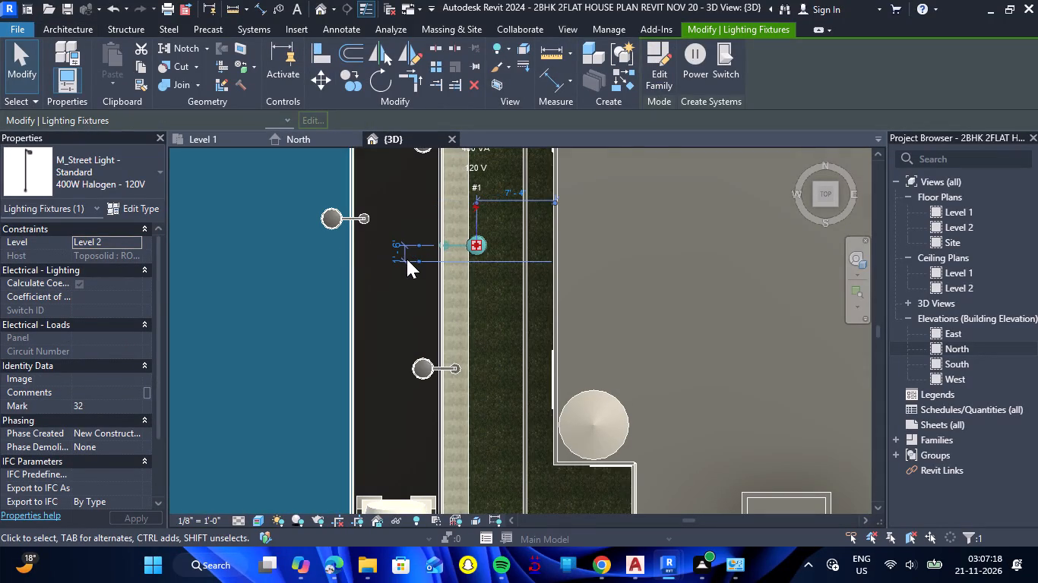
key(Left)
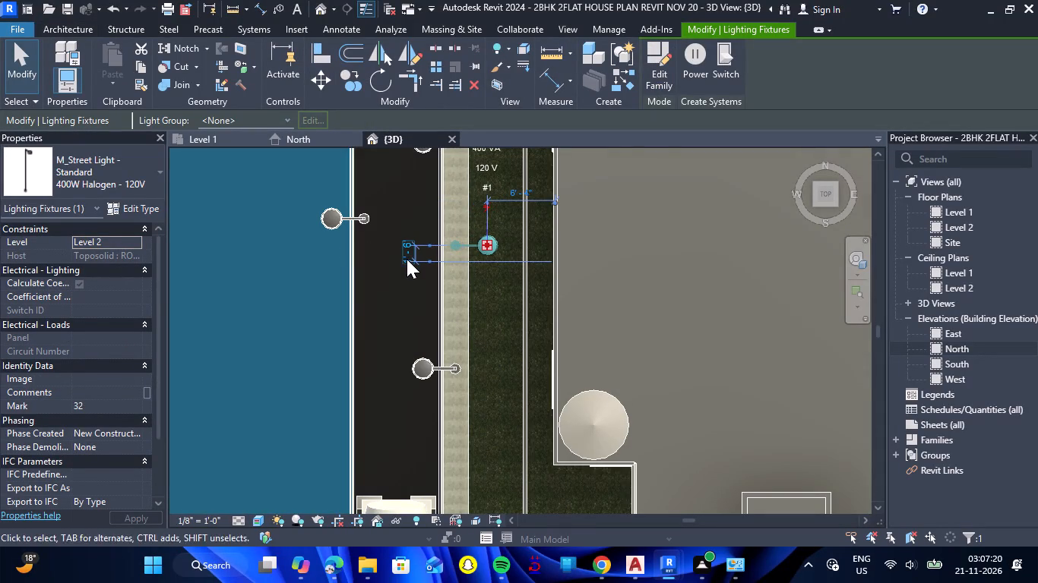
key(Escape)
Turn the northernmost street light beside the house's west footpath 180° and move it east onto the grass, in line with the turned light.
scroll(403, 261, down, 8)
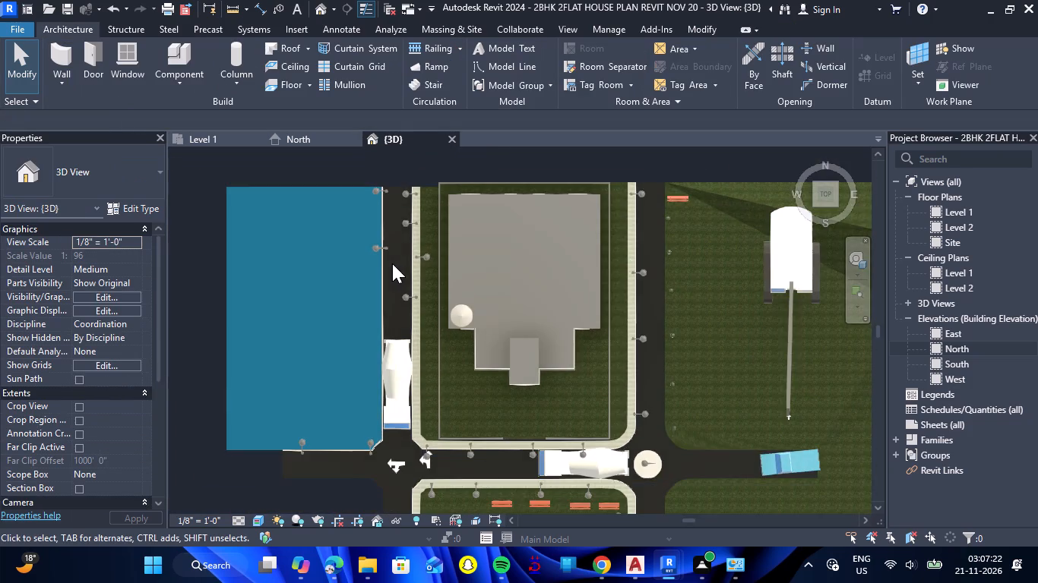
scroll(406, 197, up, 5)
click(399, 191)
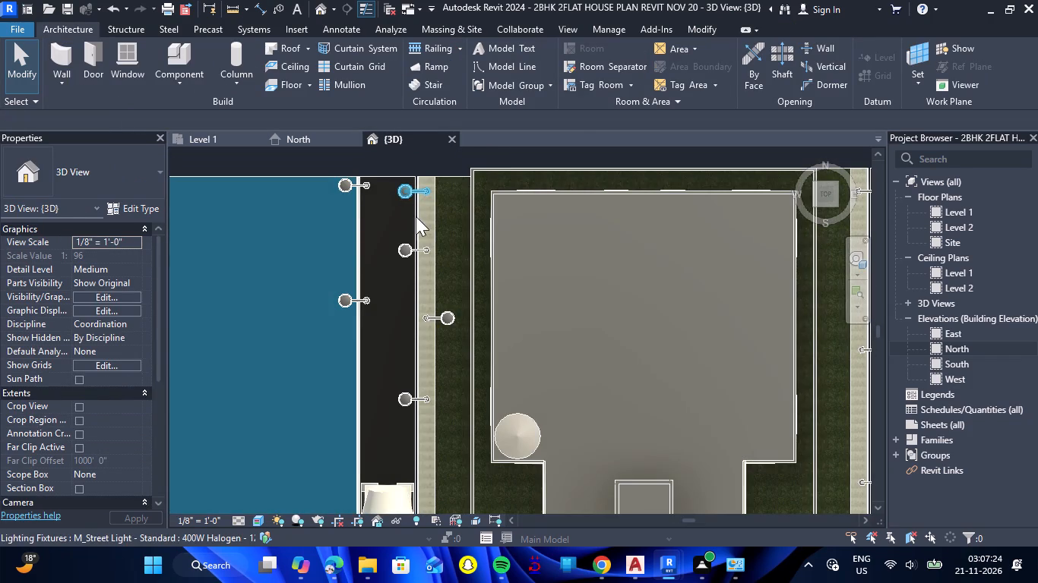
key(space)
key(space)
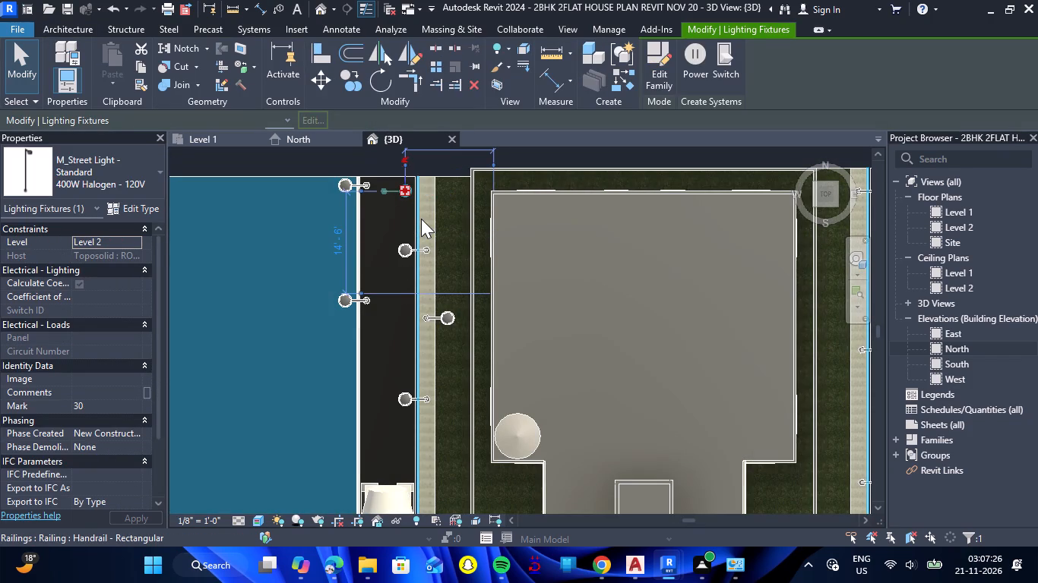
key(Right)
key(Right)
key(Right)
key(Right)
key(Right)
key(Right)
key(Right)
key(Right)
key(Right)
key(Right)
key(Right)
key(Right)
key(Right)
key(Right)
key(Right)
key(Right)
key(Right)
key(Right)
key(Right)
key(Right)
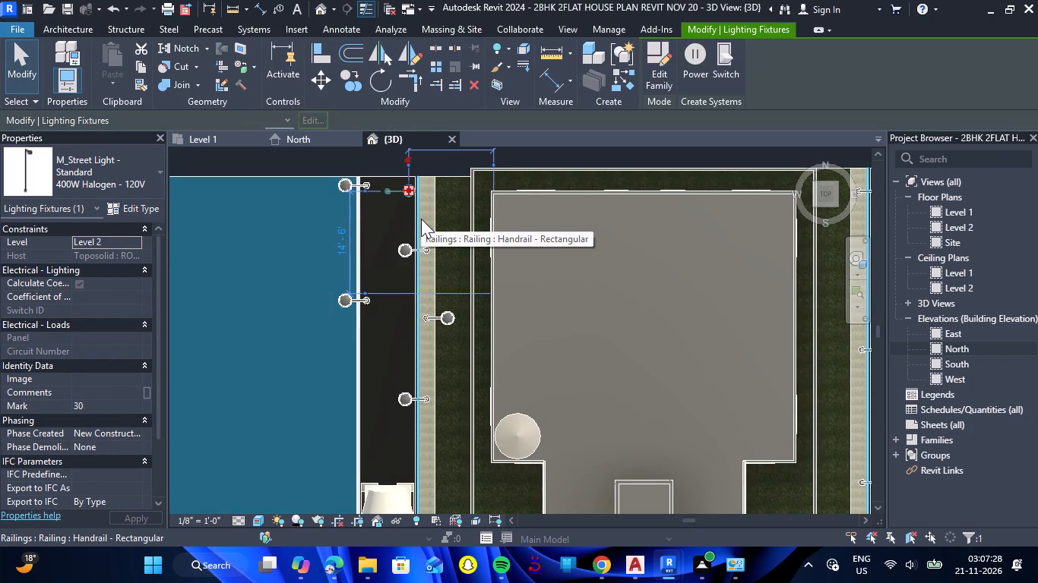
key(Right)
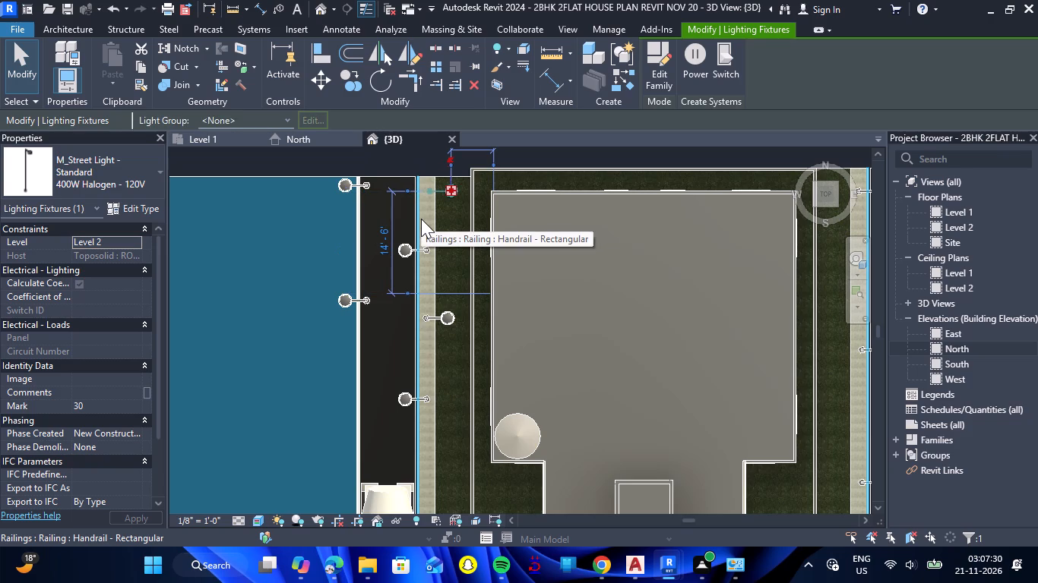
key(Left)
key(Escape)
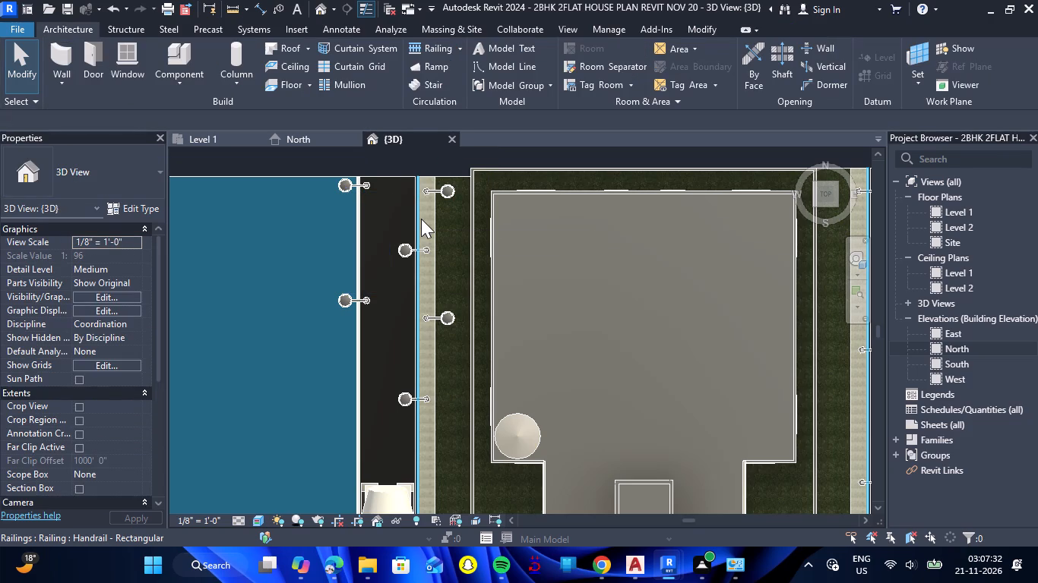
Start placing a component and load the M_RPC Tree - Tropical family from the India library's Planting folder.
scroll(420, 219, down, 4)
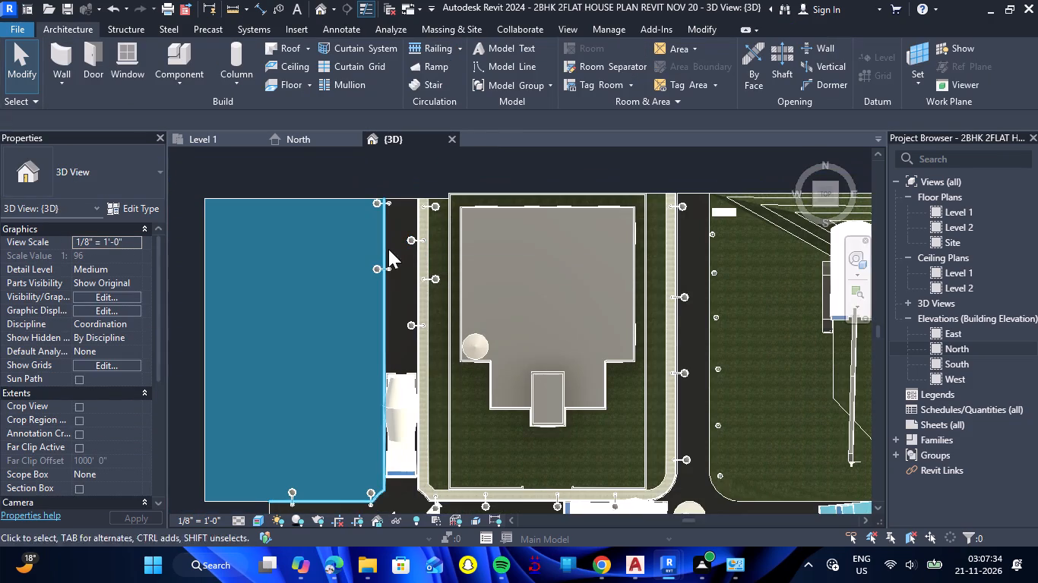
click(185, 58)
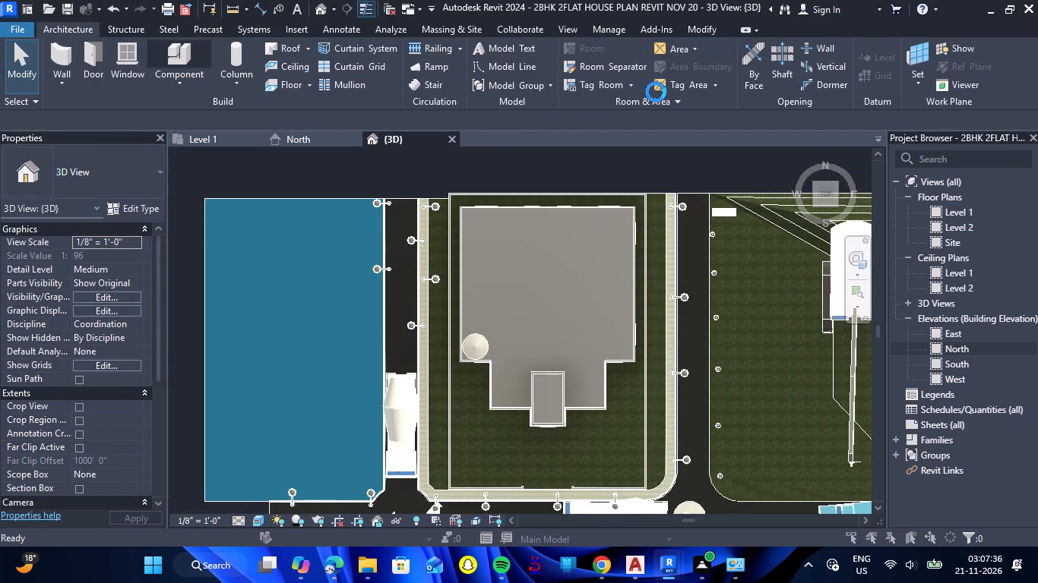
click(638, 145)
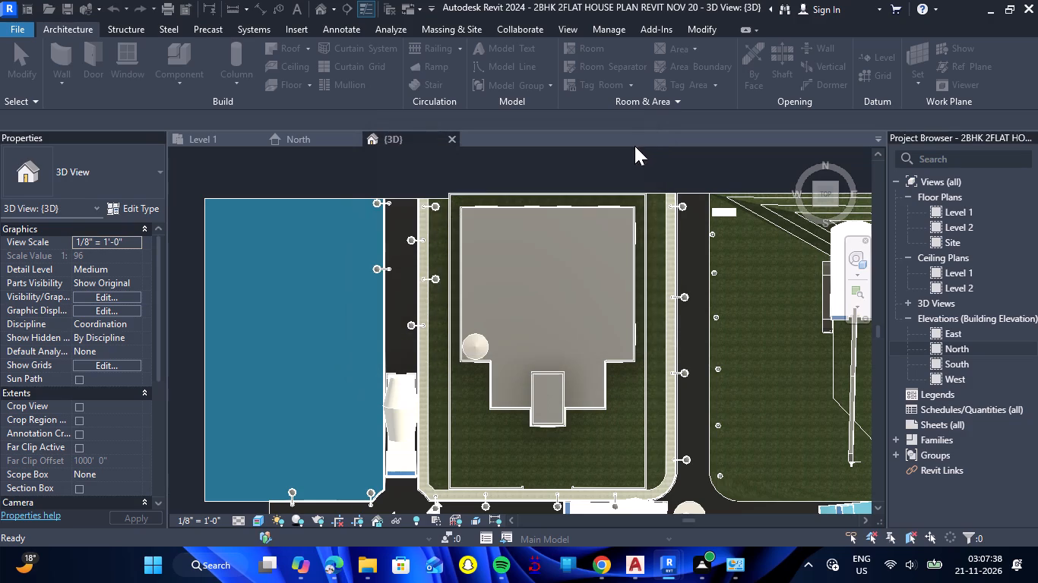
click(654, 74)
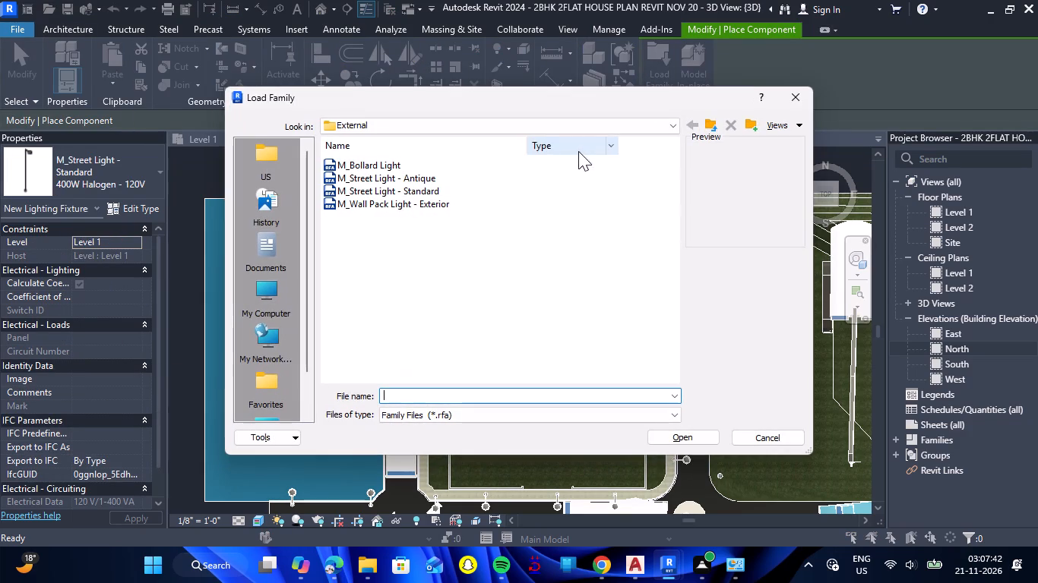
click(713, 120)
click(713, 120)
click(713, 120)
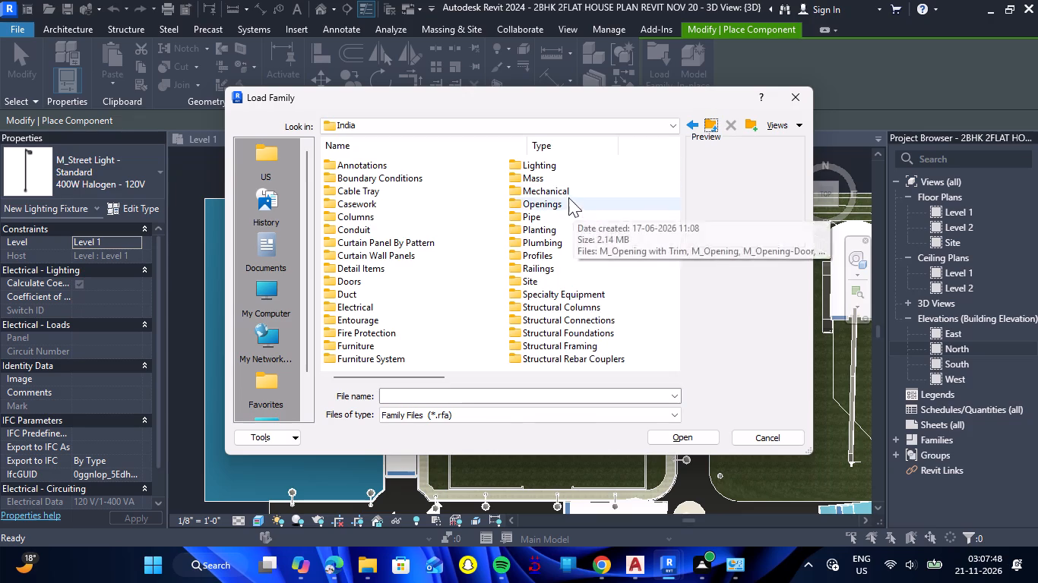
double_click(561, 235)
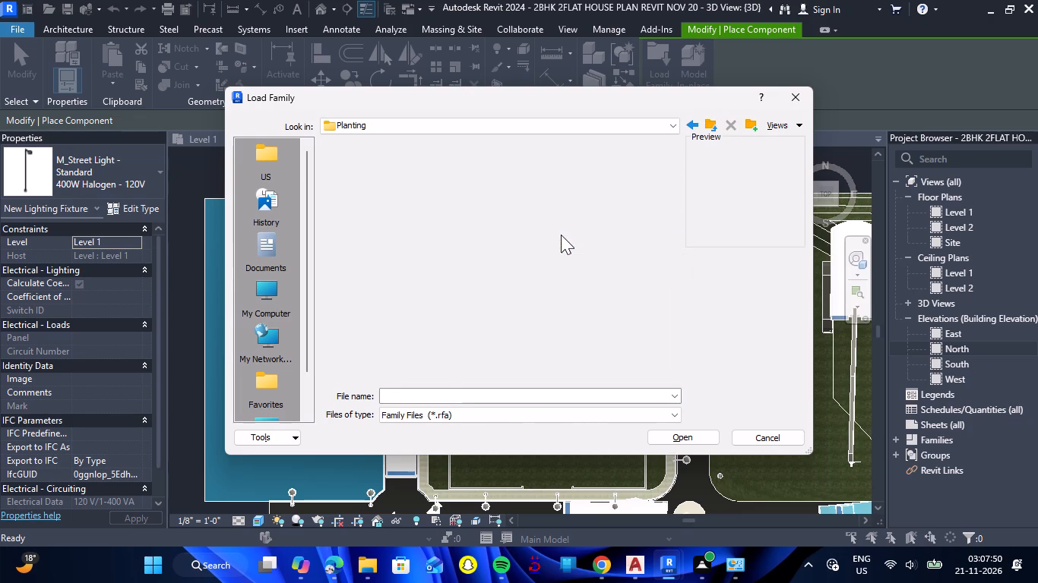
click(404, 235)
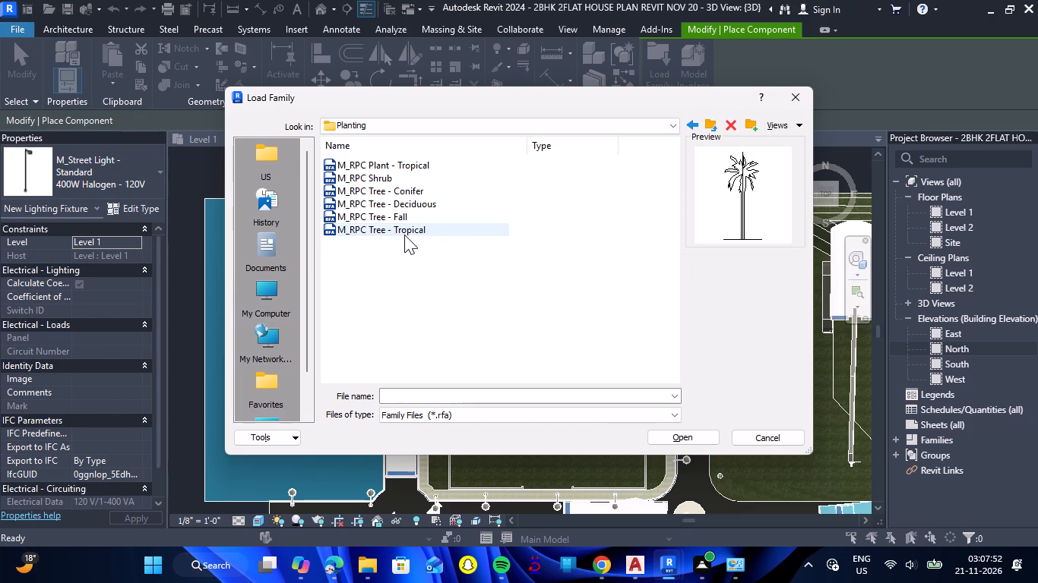
click(411, 222)
click(421, 205)
click(420, 191)
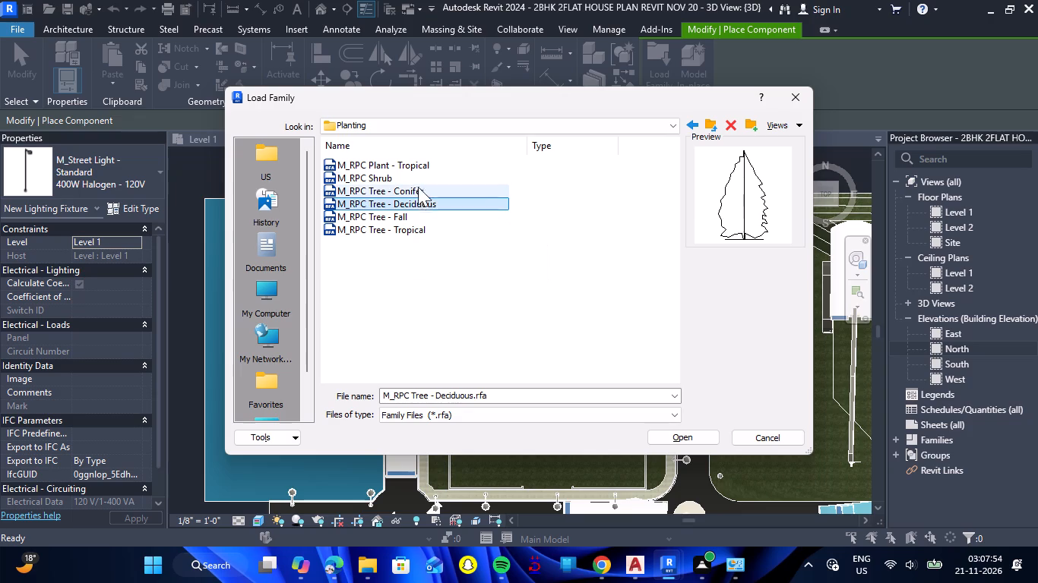
click(410, 175)
click(415, 165)
double_click(429, 230)
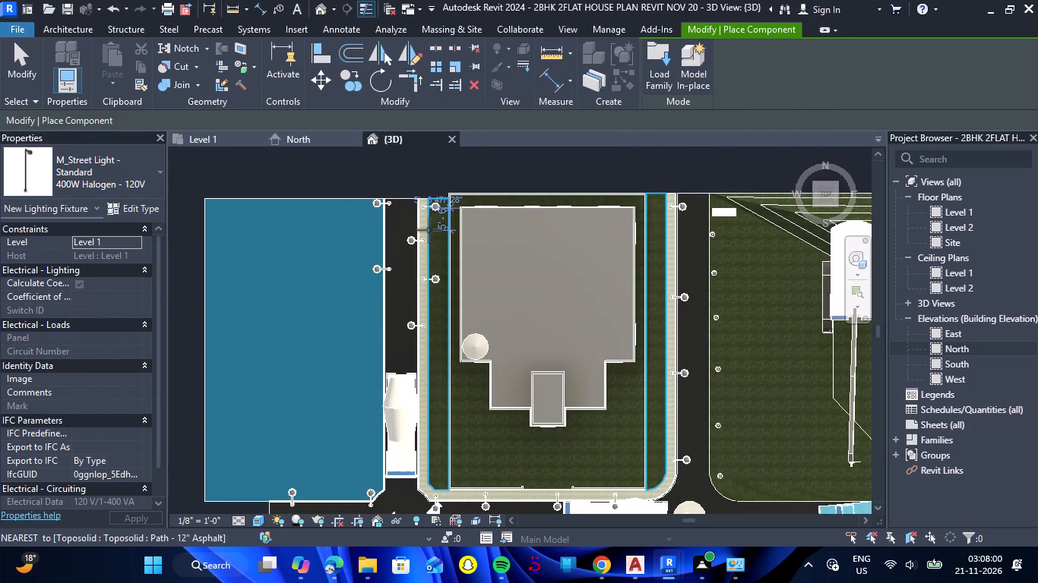
Plant five Australian Tree Fern - 1.8 Meters tropical trees in a north-south row along the grass strip east of the house.
scroll(653, 207, up, 4)
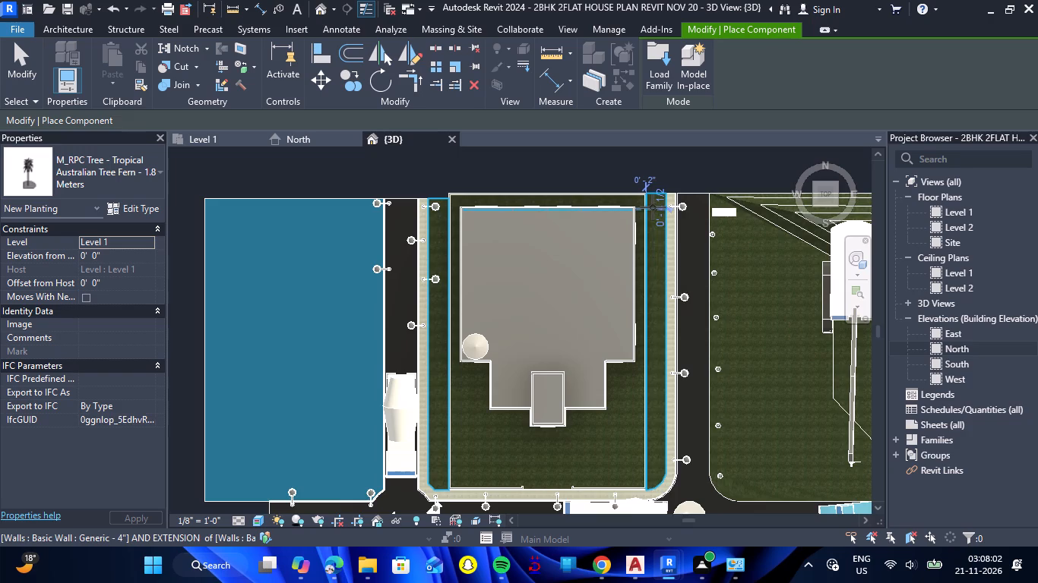
scroll(653, 207, up, 3)
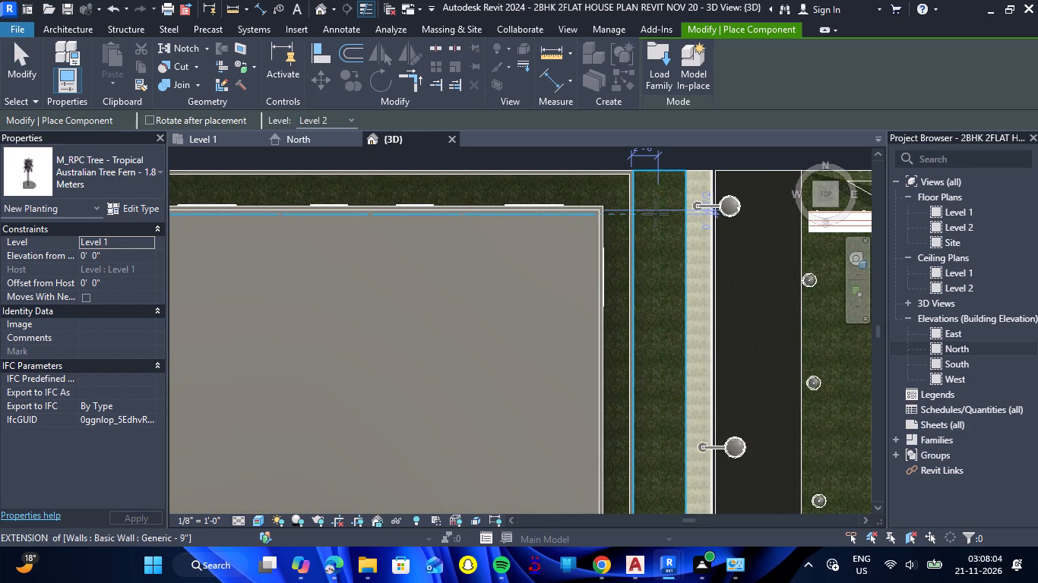
click(656, 214)
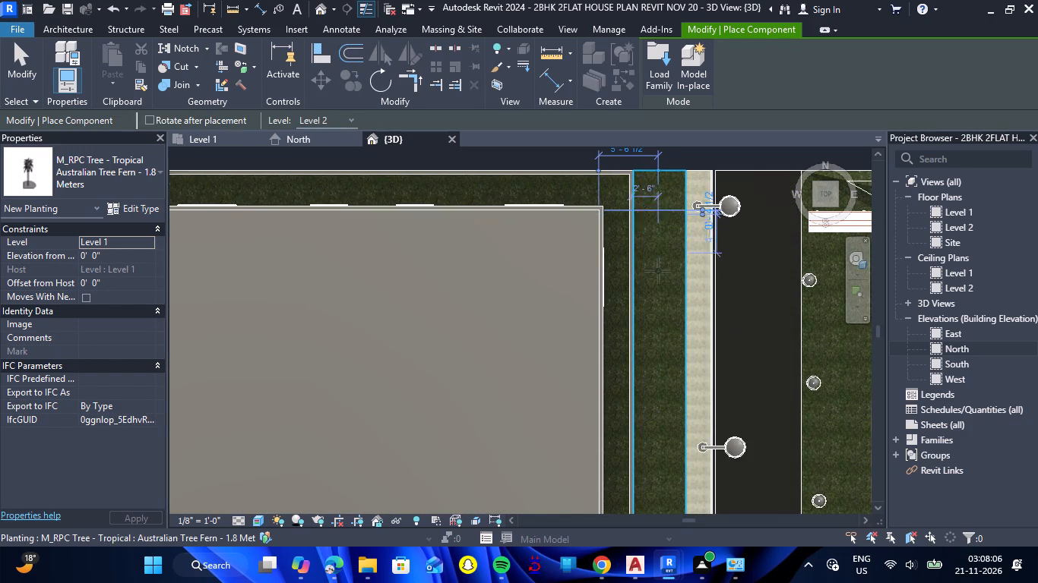
click(658, 329)
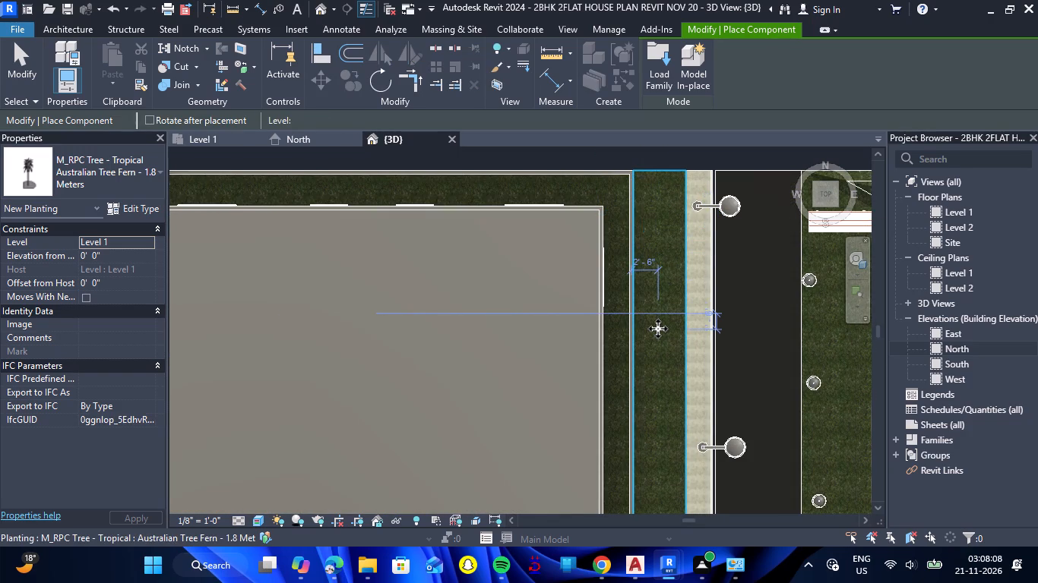
scroll(658, 329, down, 7)
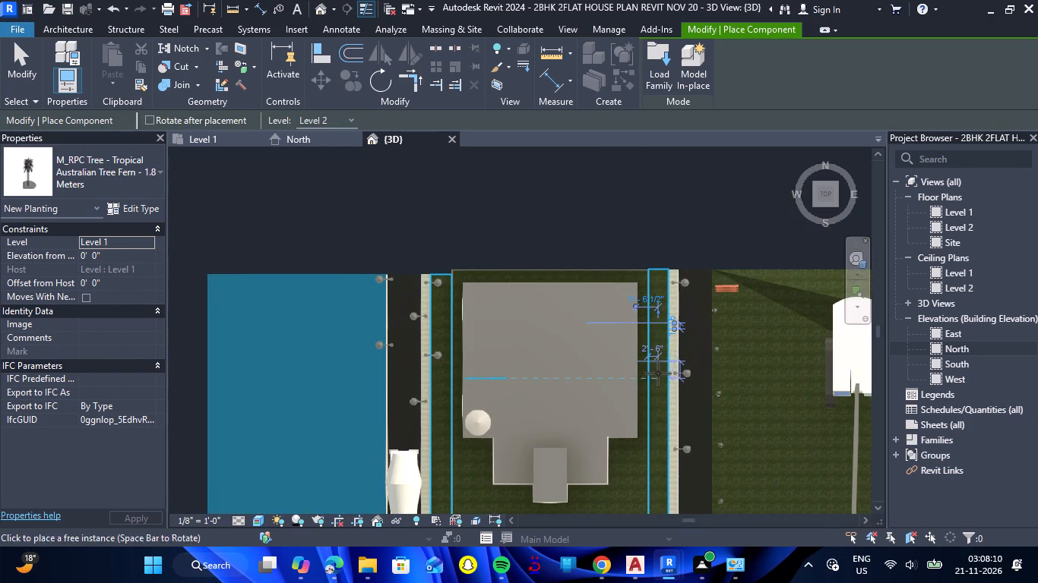
click(660, 384)
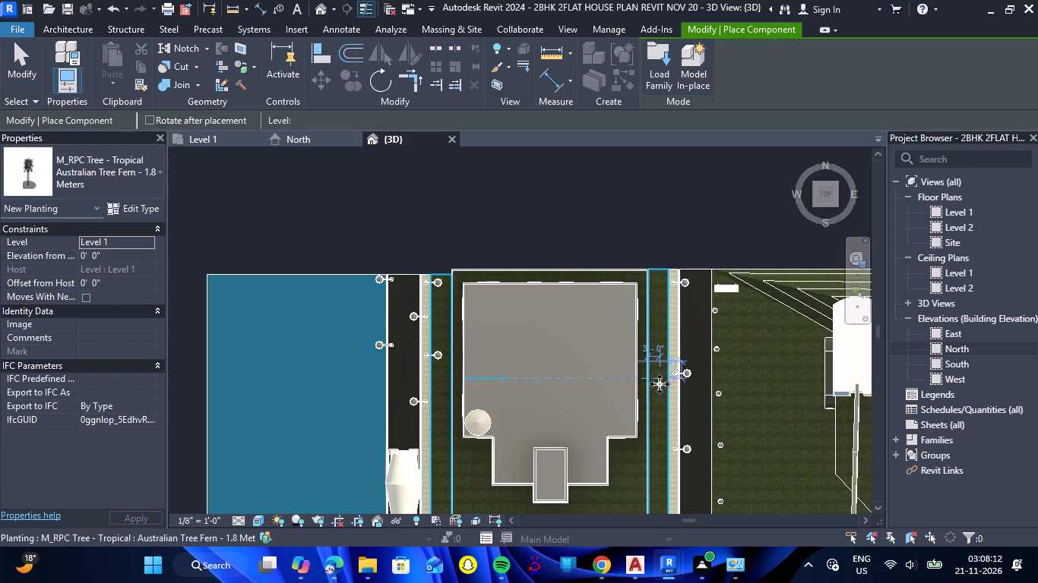
click(661, 451)
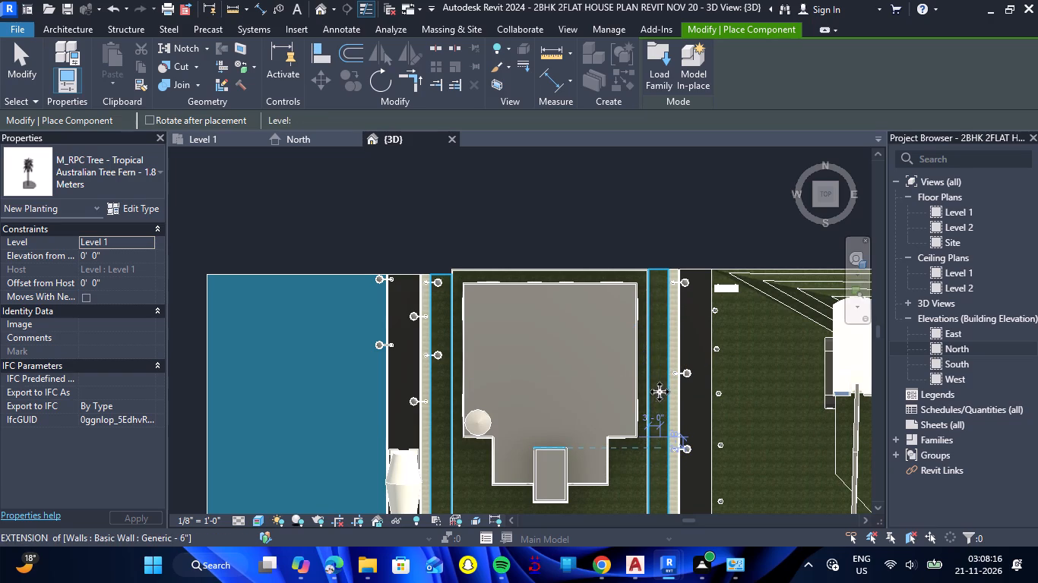
scroll(660, 392, down, 4)
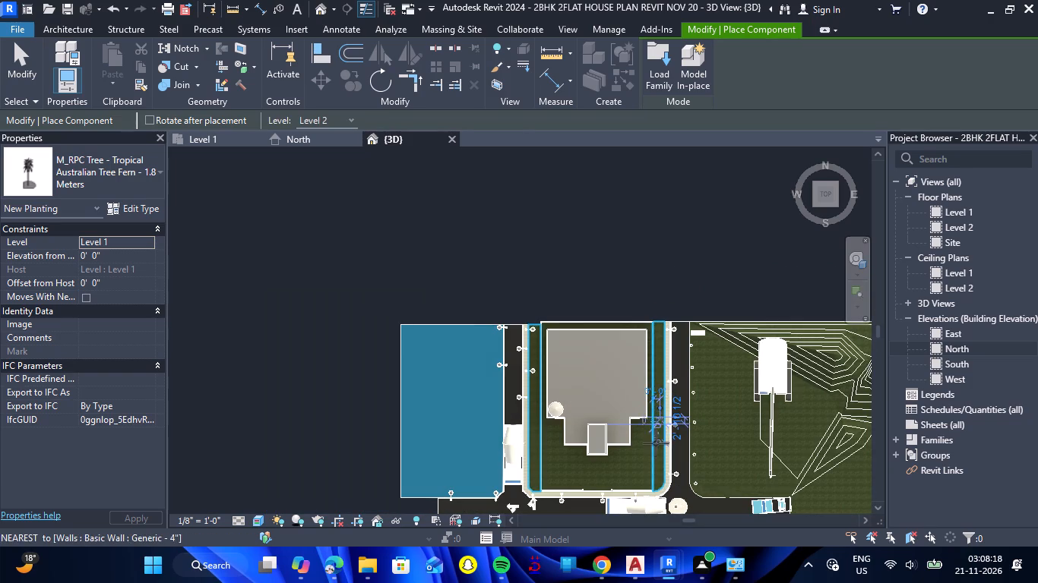
scroll(657, 451, up, 6)
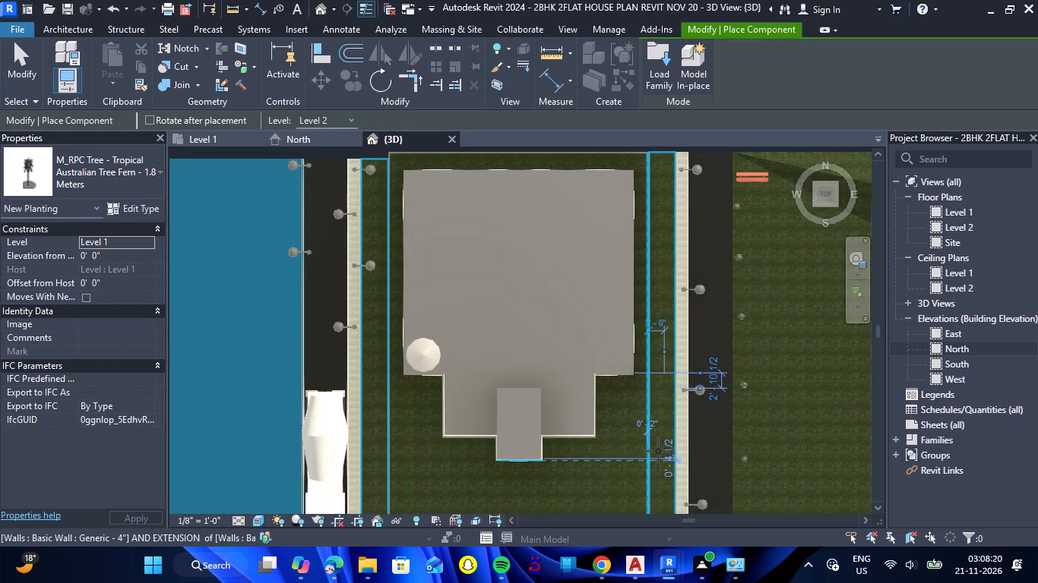
click(658, 451)
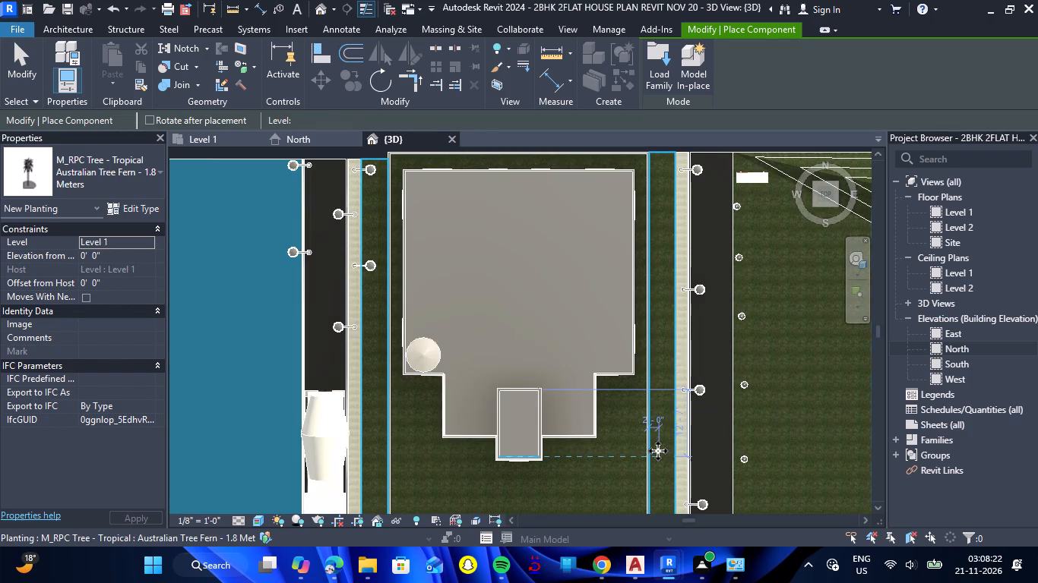
Plant three more Australian Tree Fern - 1.8 Meters trees in a row along the grass strip west of the house.
click(375, 467)
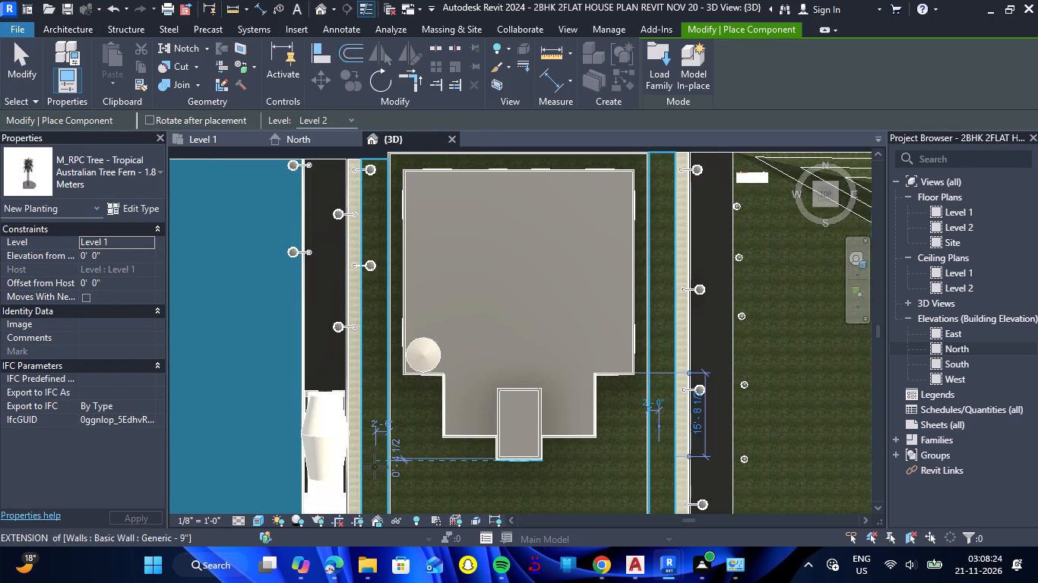
click(375, 389)
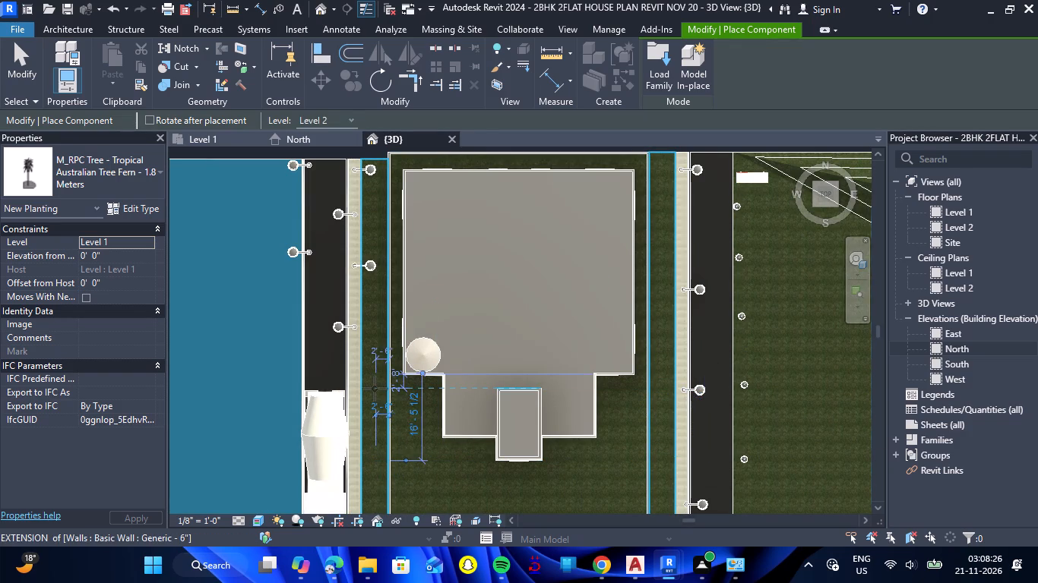
click(378, 231)
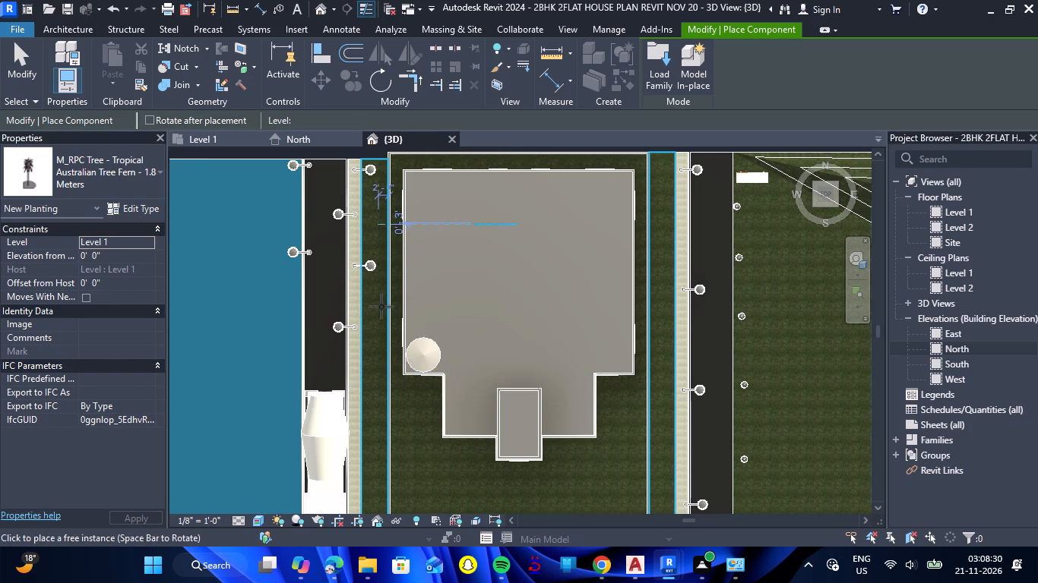
key(Escape)
key(Escape)
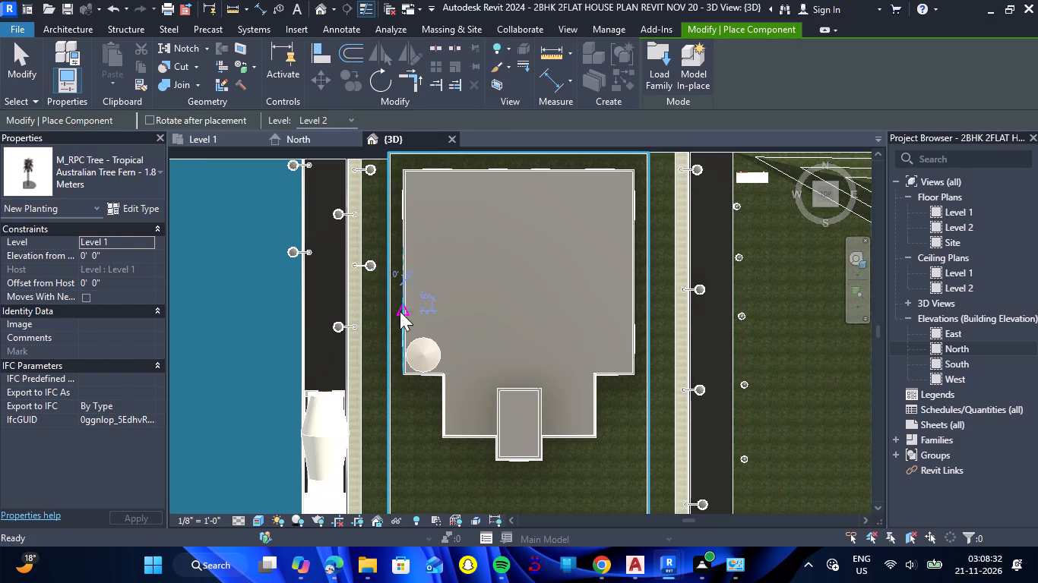
Inspect the planted trees and street lights around the house from the west and north sides in 3D.
scroll(469, 311, down, 11)
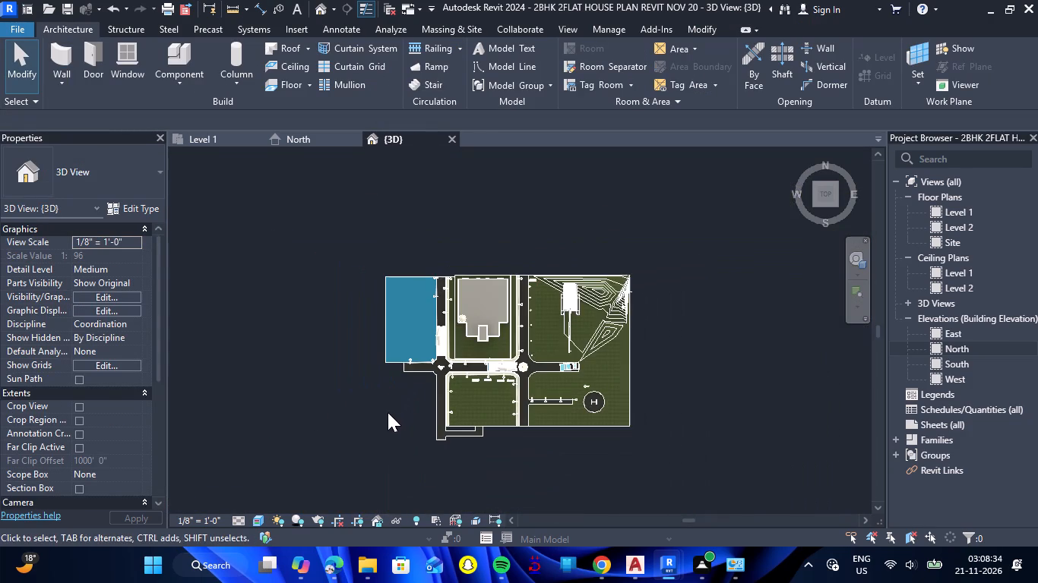
shift+drag(388, 412, 496, 177)
shift+right_drag(387, 412, 497, 176)
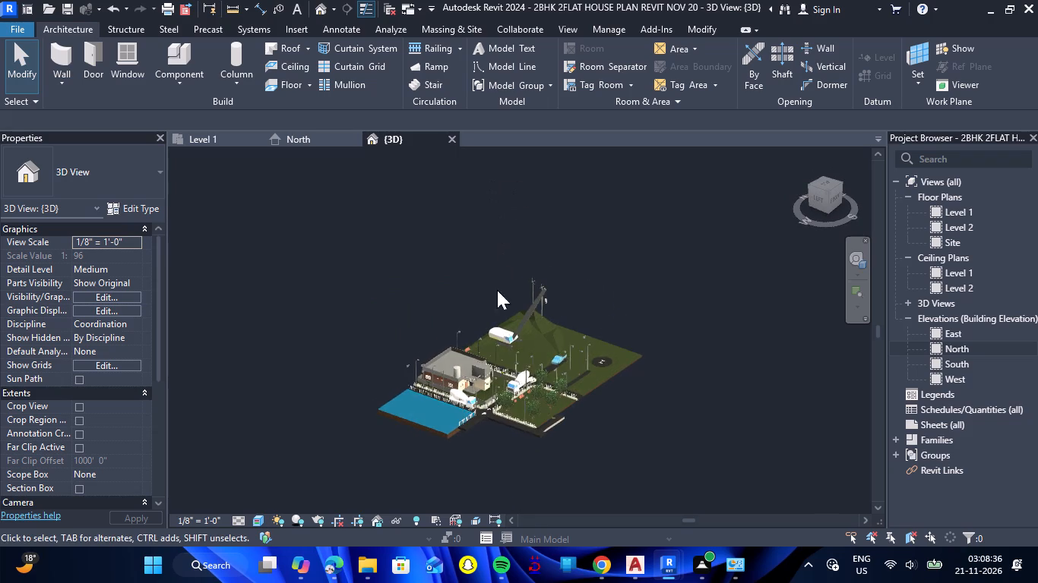
scroll(480, 453, up, 6)
drag(462, 456, 479, 429)
shift+right_drag(462, 456, 479, 429)
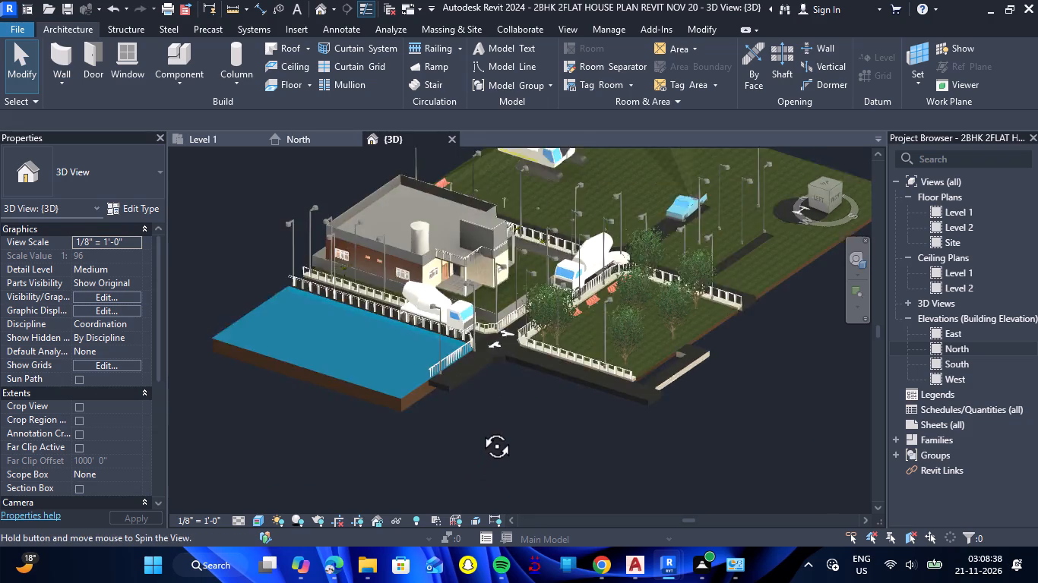
shift+right_drag(479, 429, 528, 425)
drag(479, 429, 528, 425)
scroll(379, 311, up, 3)
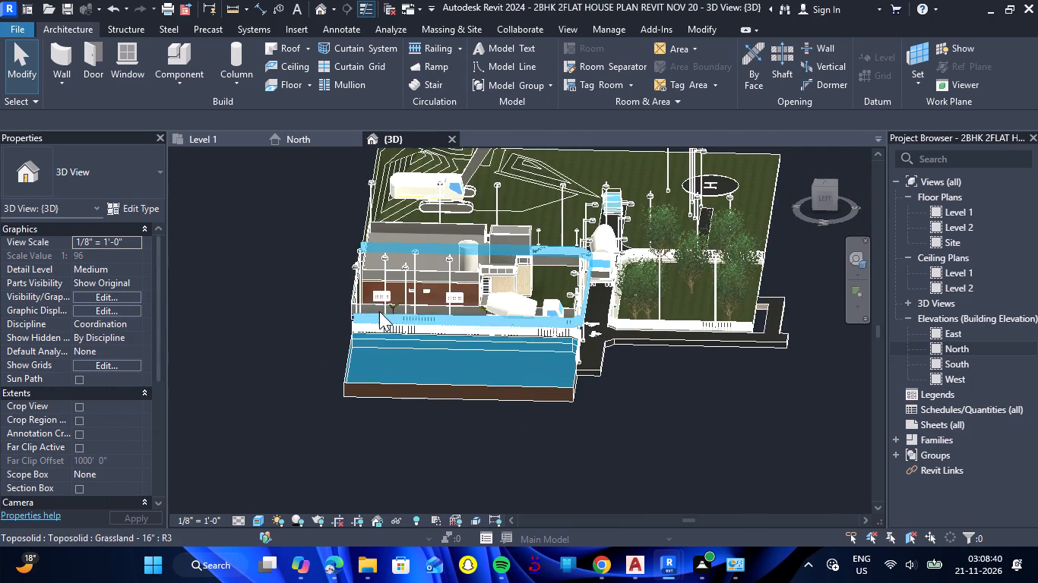
scroll(379, 311, up, 5)
drag(202, 358, 242, 359)
shift+right_drag(202, 358, 242, 359)
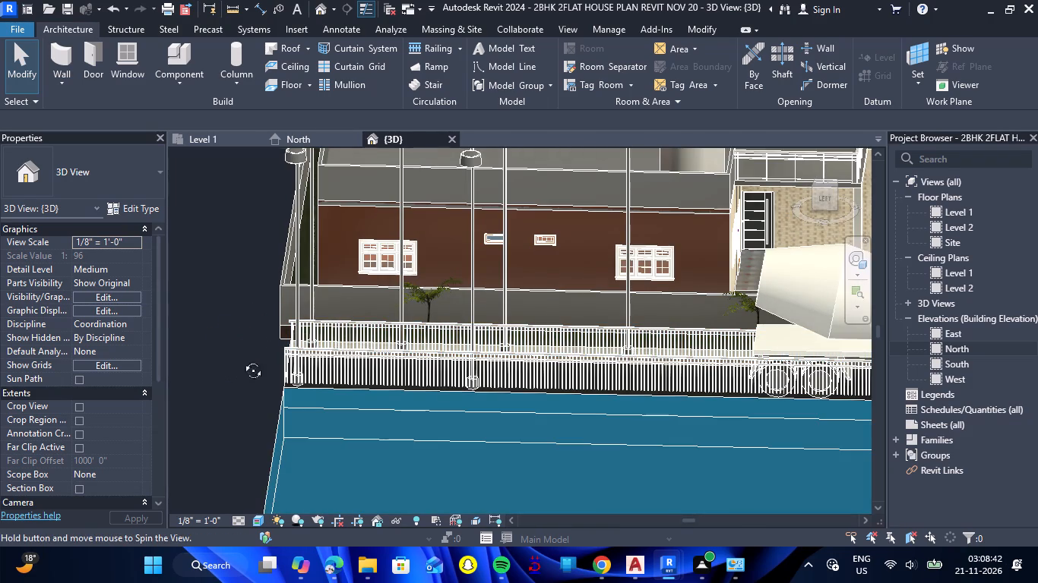
drag(242, 359, 341, 371)
shift+right_drag(242, 359, 341, 371)
scroll(291, 366, down, 3)
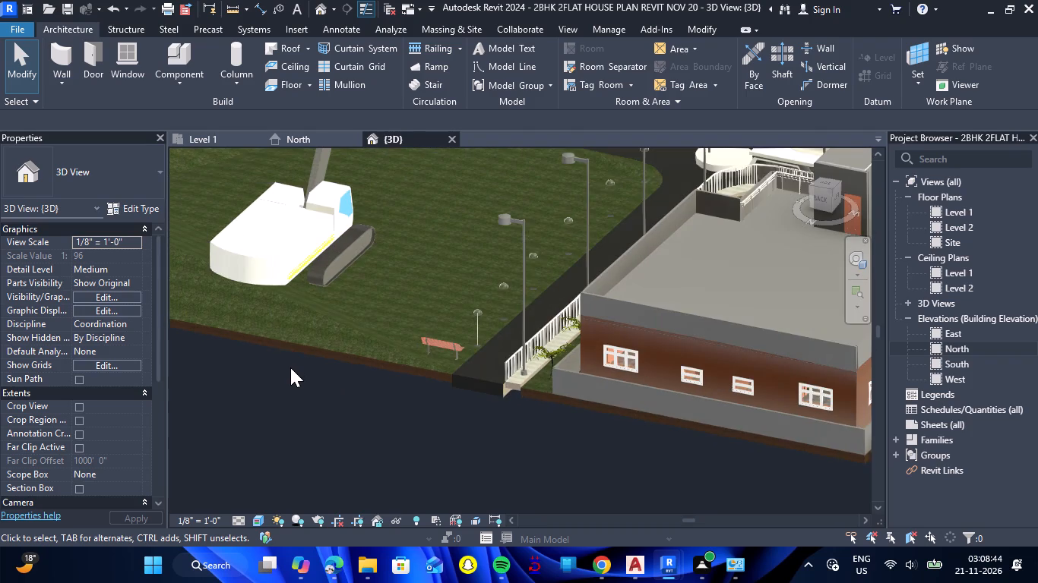
shift+drag(290, 412, 353, 422)
shift+right_drag(289, 412, 353, 422)
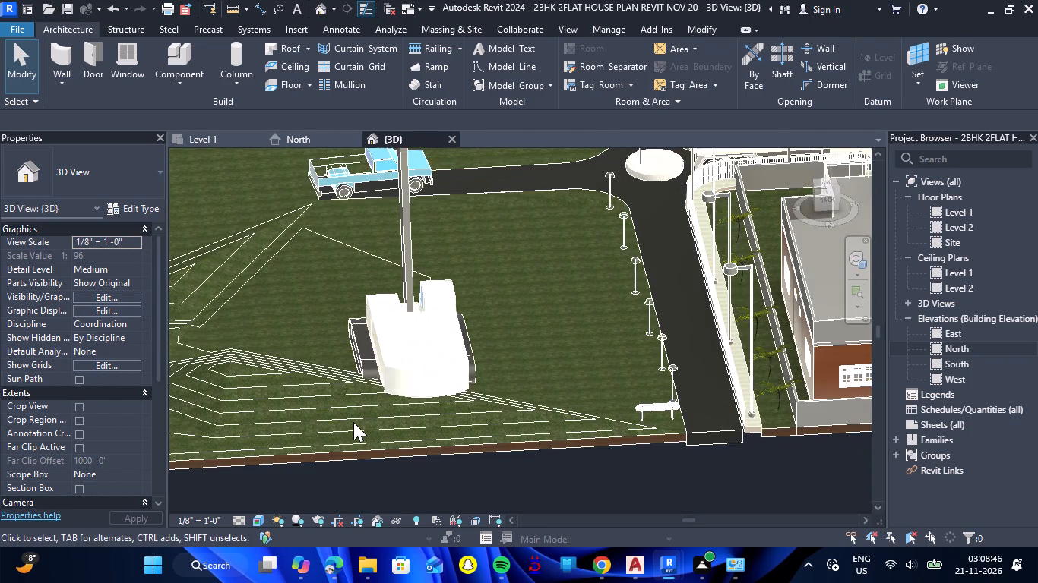
scroll(353, 422, down, 3)
scroll(450, 446, down, 1)
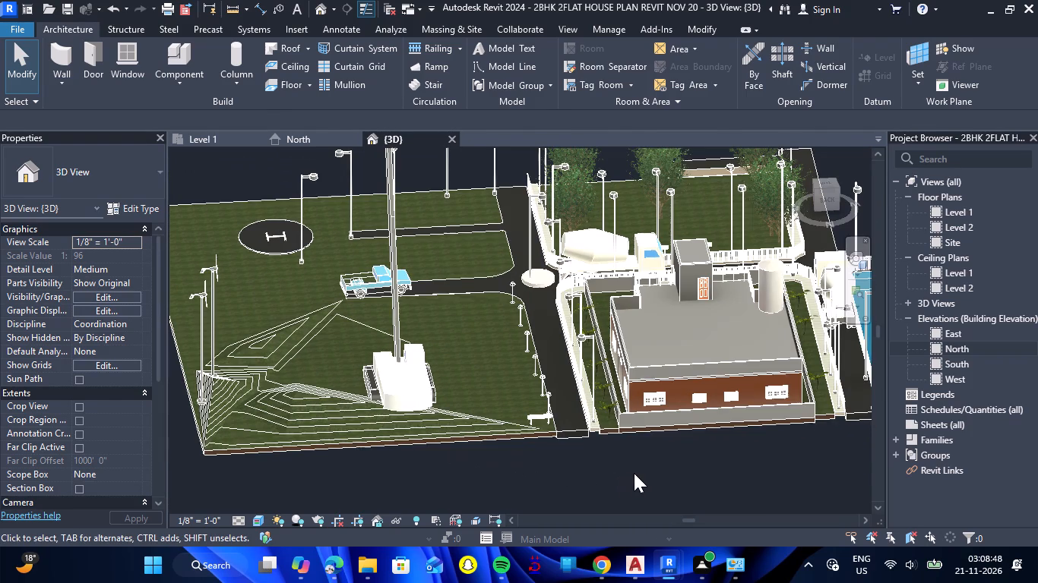
Render the 3D view of the house and water area from the northwest using printer resolution at 150 DPI.
shift+drag(634, 473, 565, 455)
shift+right_drag(634, 473, 565, 455)
scroll(532, 448, down, 4)
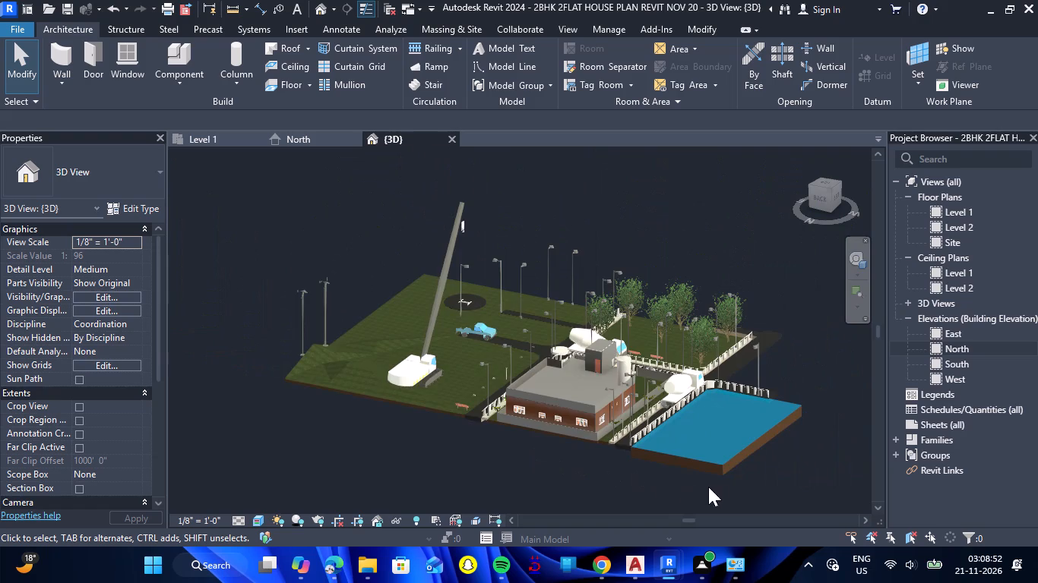
scroll(742, 487, up, 4)
text(RR)
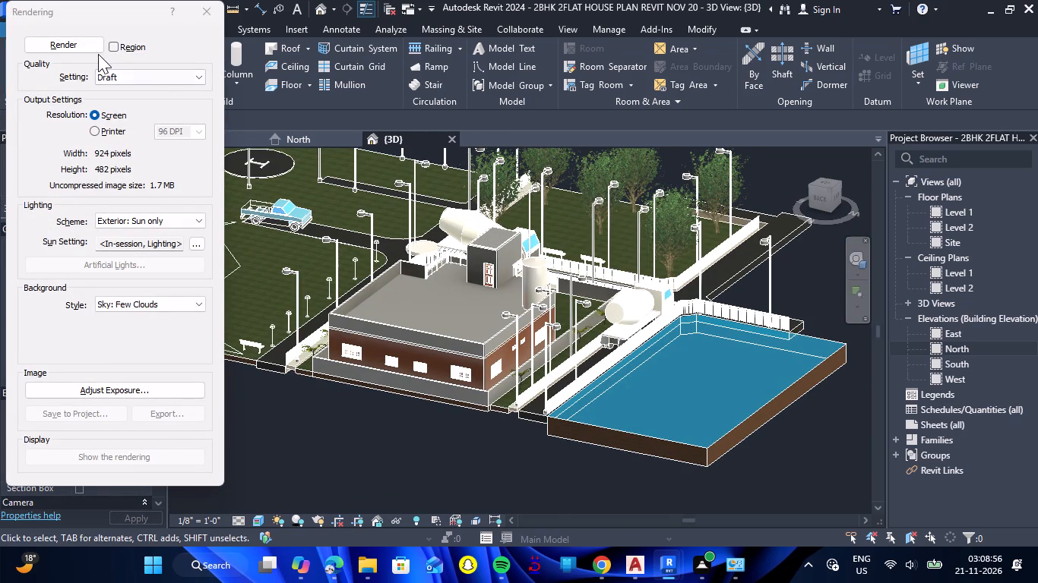
click(96, 131)
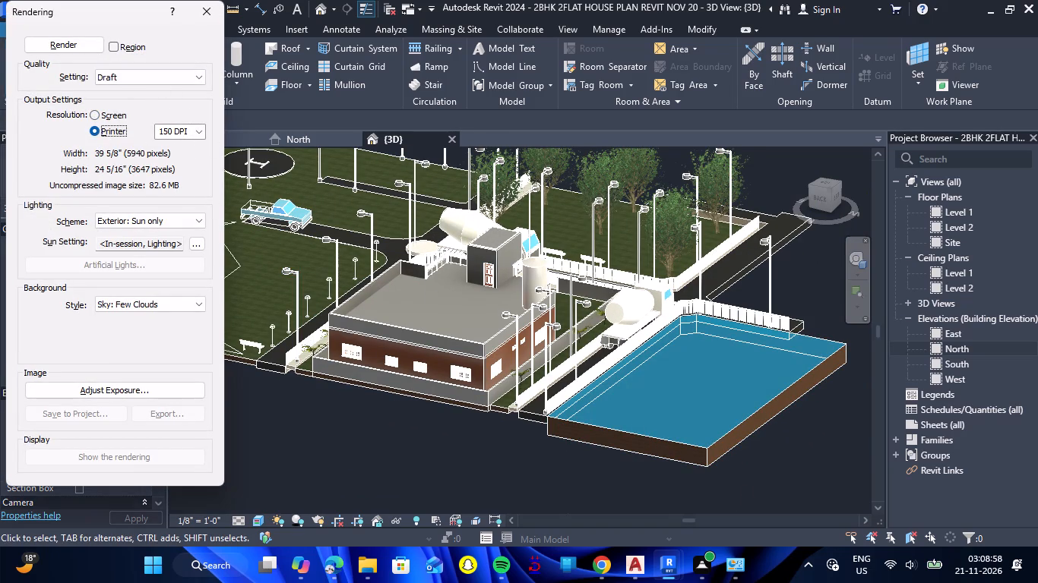
click(45, 43)
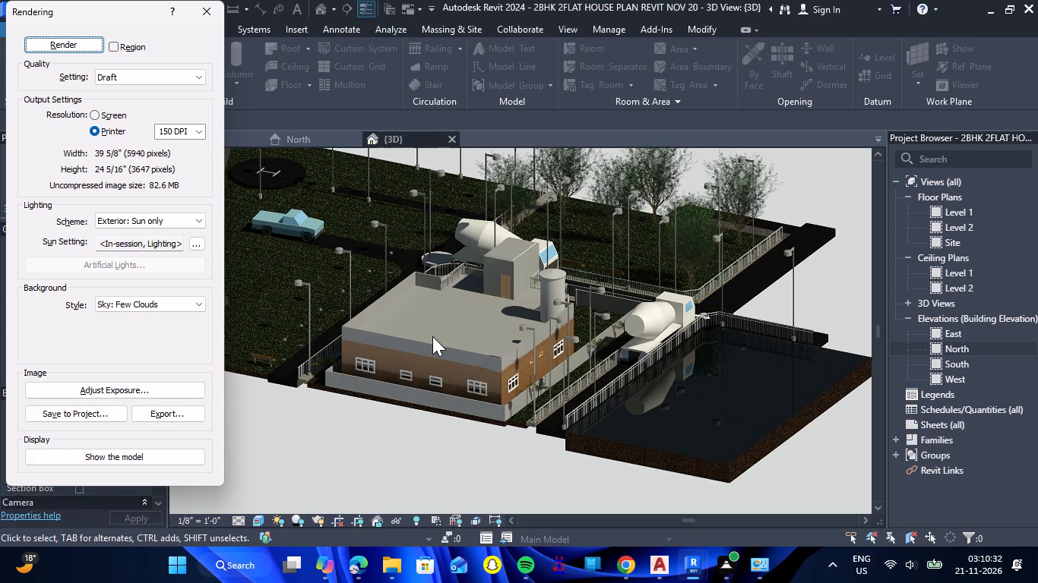
Examine the rendered image of the site, checking the house, west road, trees, street lights and water area.
scroll(580, 320, down, 5)
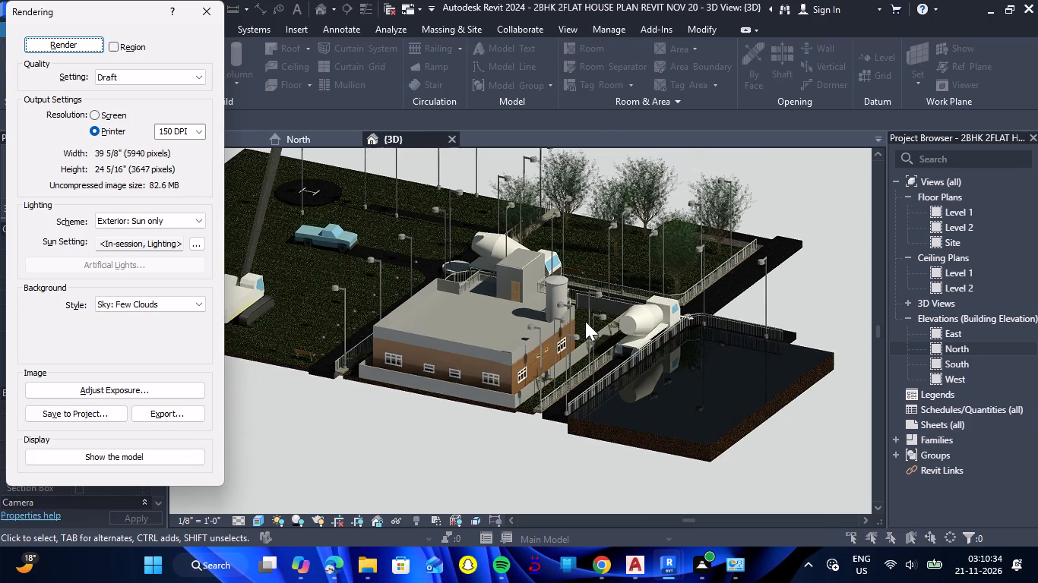
scroll(590, 323, down, 1)
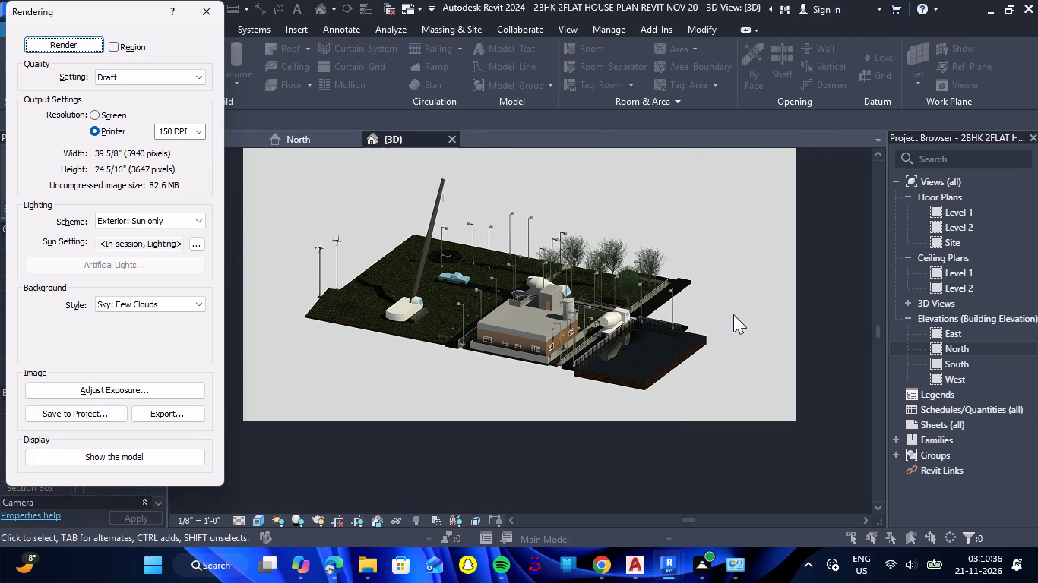
shift+drag(733, 314, 527, 337)
shift+right_drag(733, 314, 527, 337)
scroll(530, 333, up, 7)
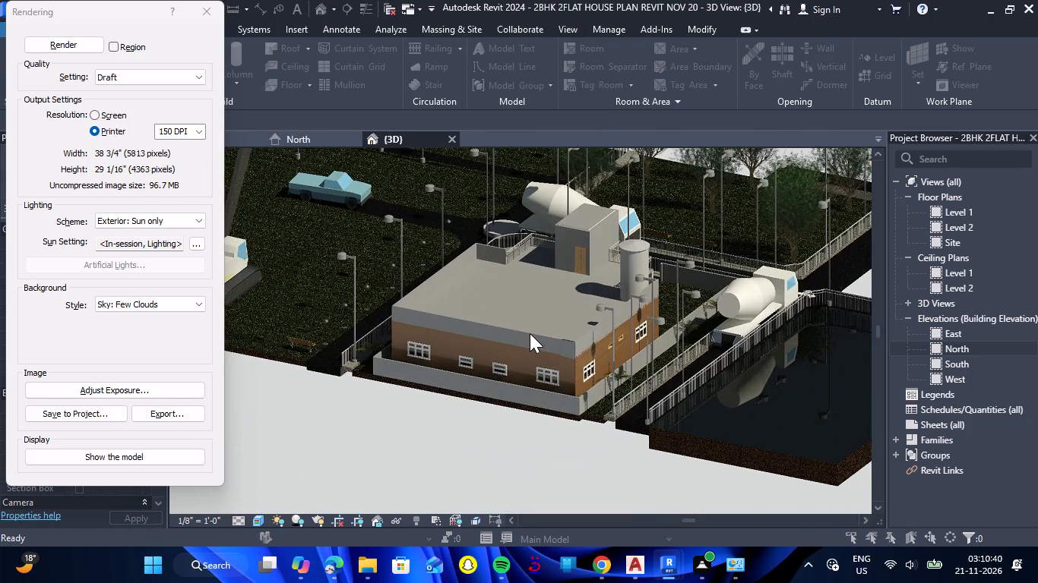
scroll(530, 333, down, 5)
shift+right_drag(789, 304, 669, 357)
shift+drag(789, 304, 669, 357)
shift+right_drag(669, 357, 667, 357)
scroll(624, 334, up, 8)
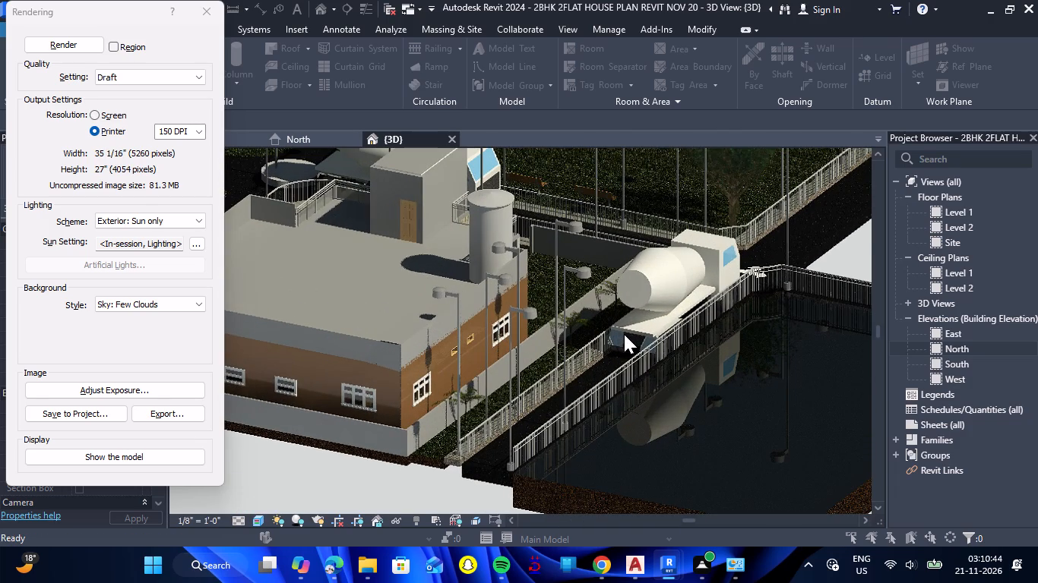
scroll(624, 334, up, 2)
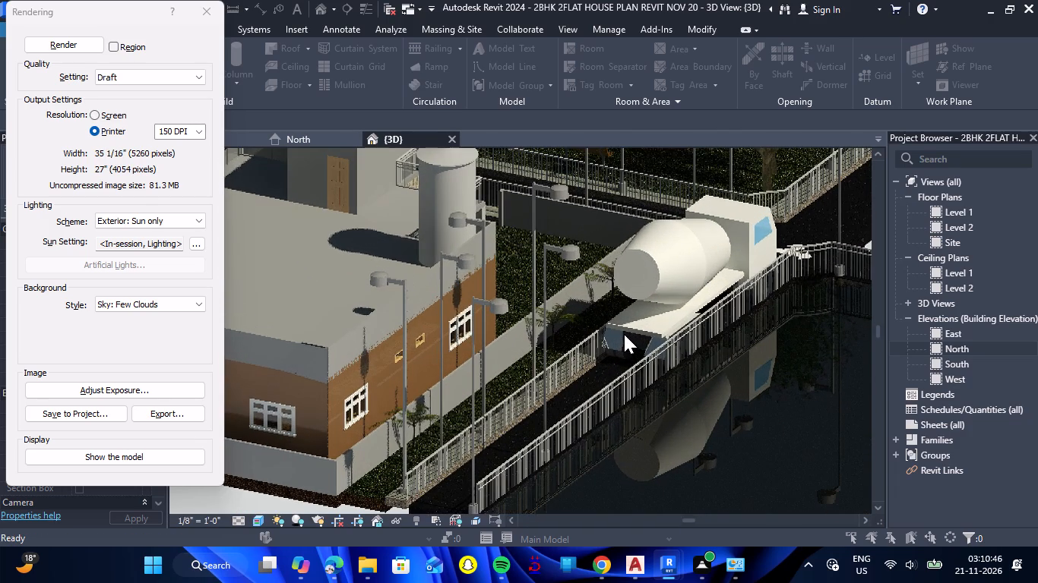
scroll(624, 334, down, 6)
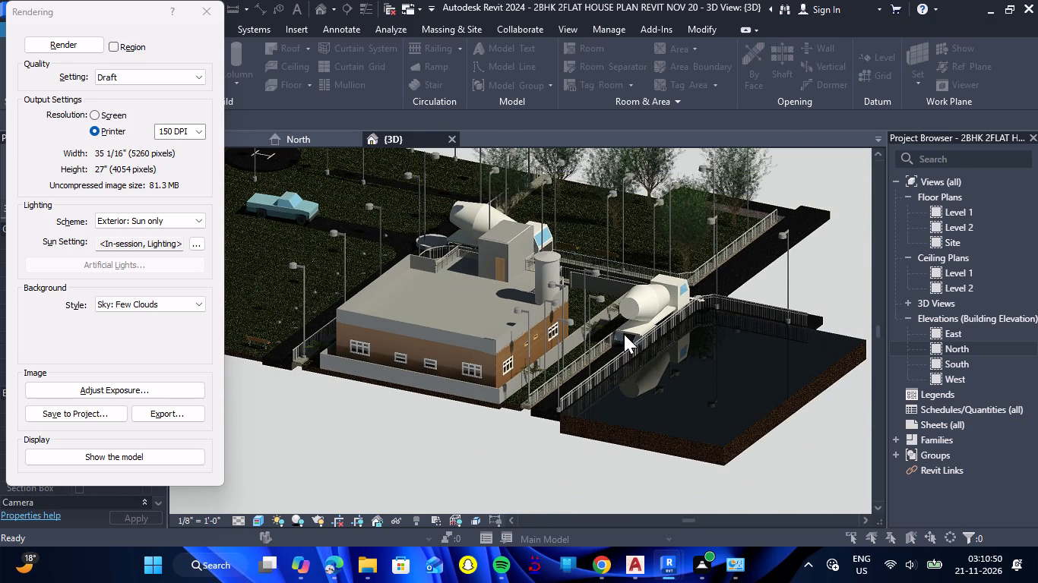
scroll(624, 334, down, 6)
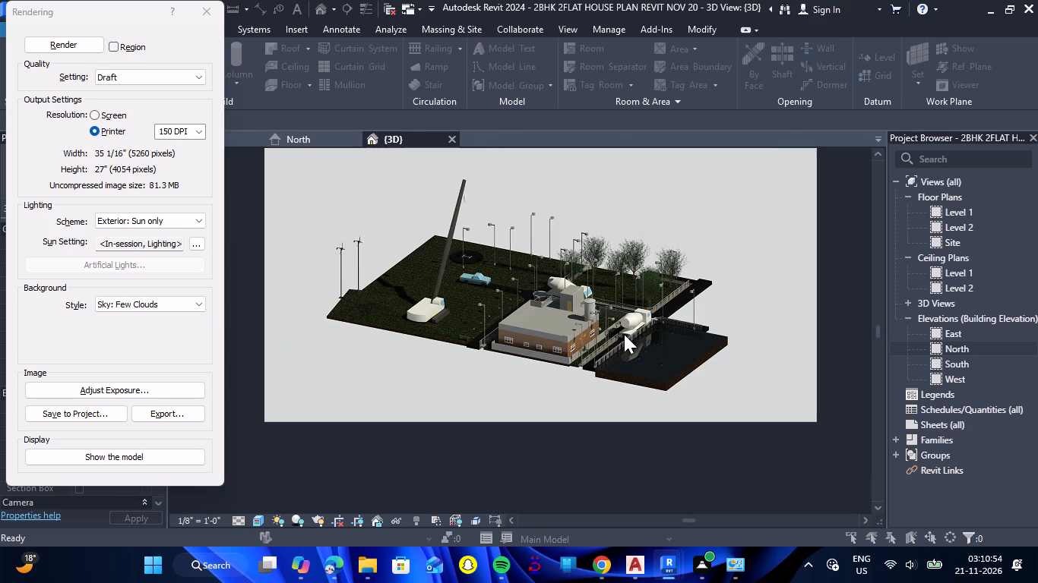
Examine the rendered site image up close, checking the wind turbines, crane, pickup truck, house and water area.
scroll(337, 301, up, 8)
scroll(337, 301, down, 3)
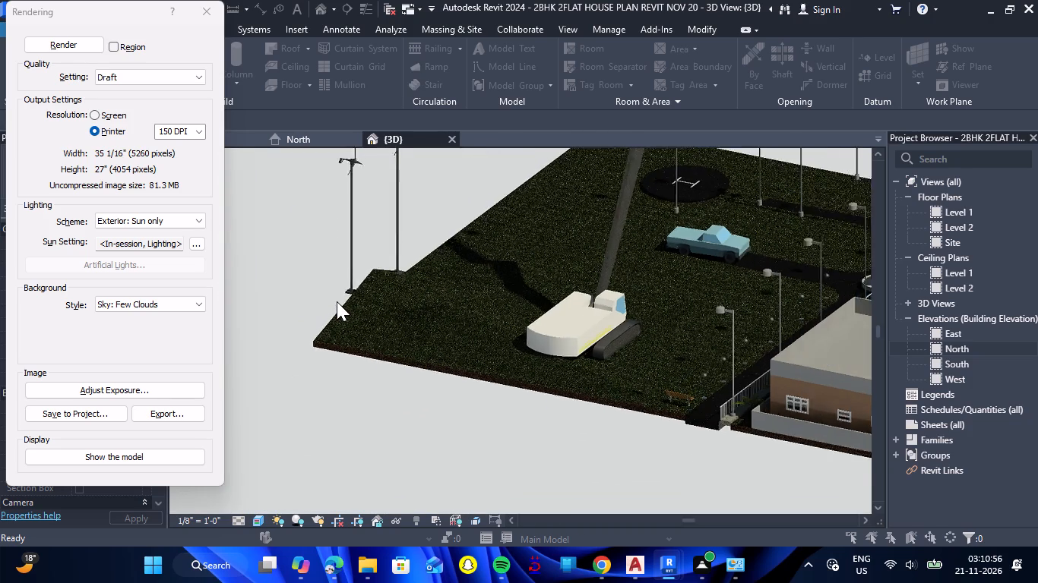
scroll(337, 301, down, 1)
scroll(340, 210, up, 8)
scroll(342, 203, down, 7)
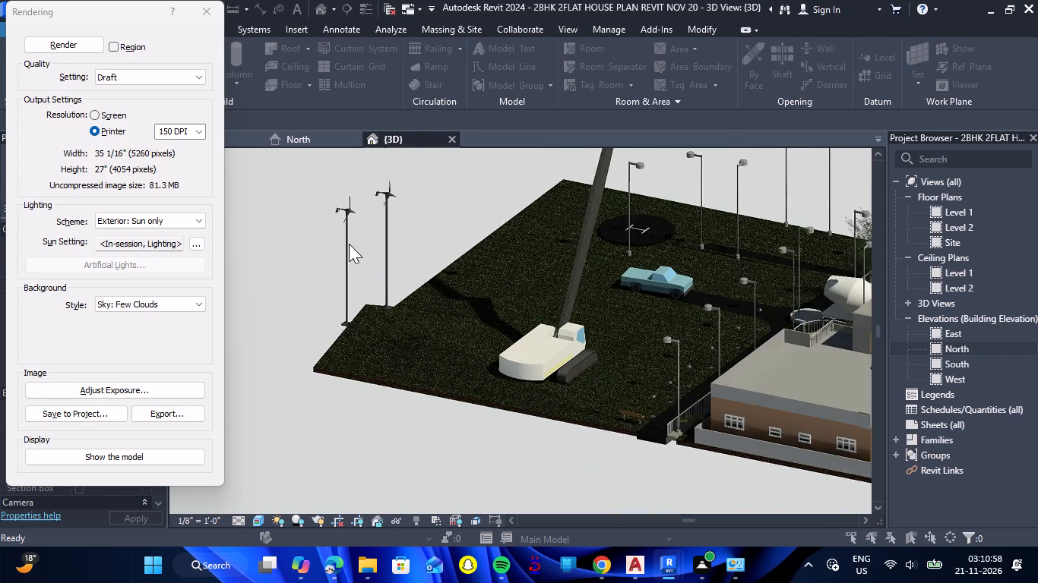
scroll(518, 289, down, 4)
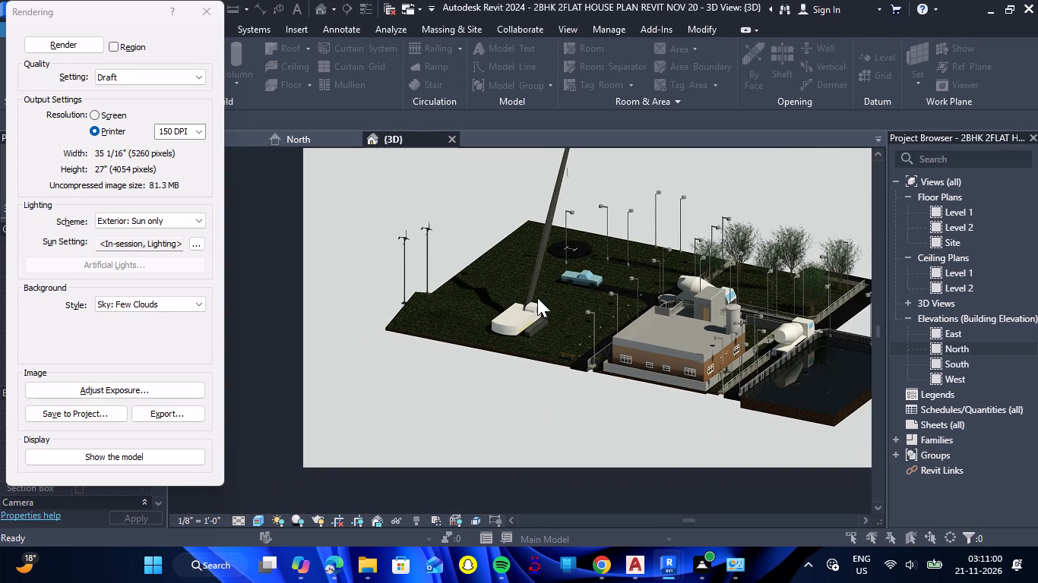
scroll(537, 298, down, 1)
scroll(761, 373, up, 8)
scroll(761, 373, down, 2)
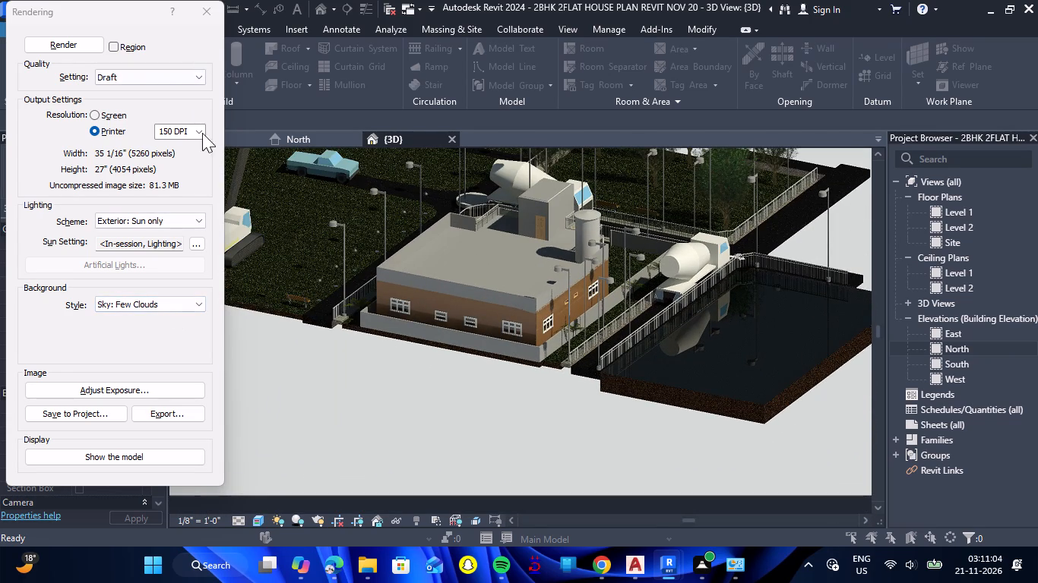
Render the 3D view again with the lighting scheme set to Exterior: Sun and Artificial.
click(190, 226)
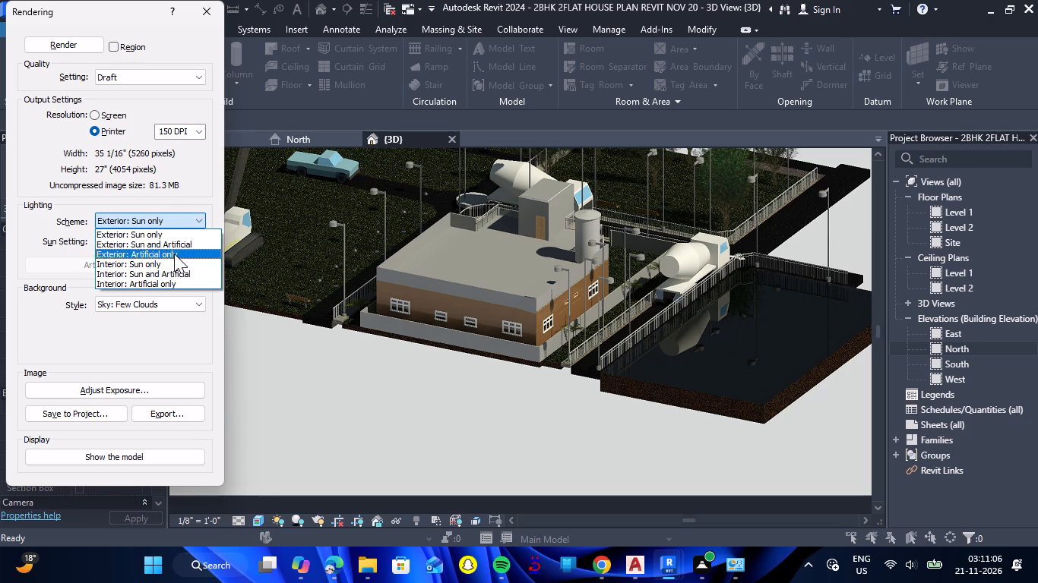
click(188, 246)
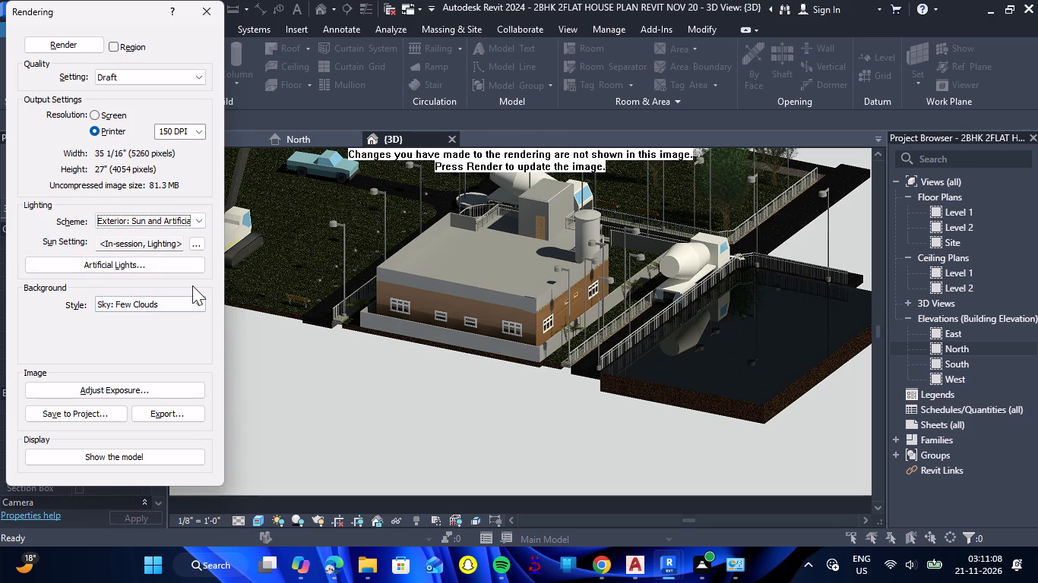
click(97, 49)
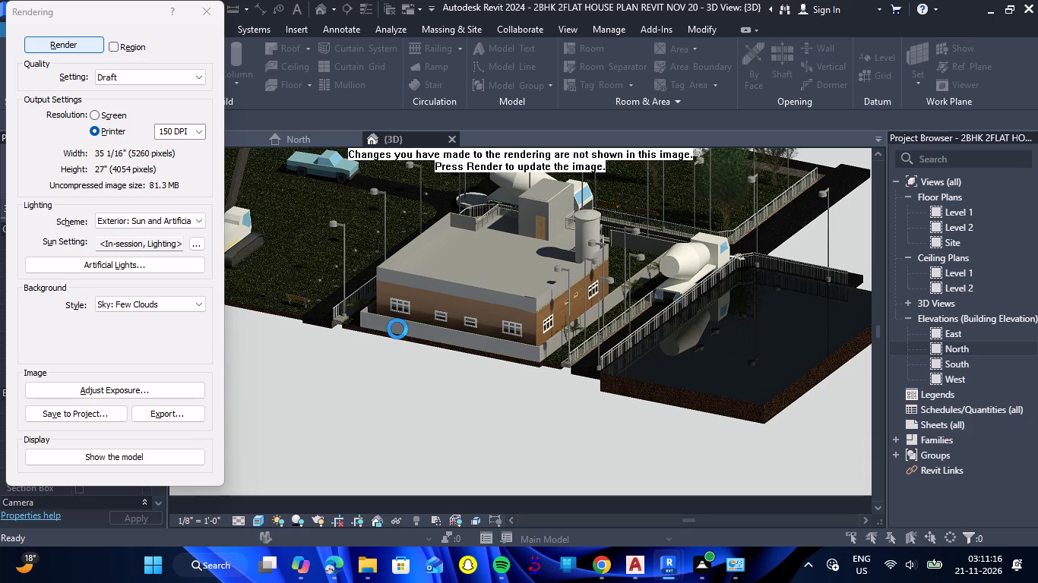
scroll(397, 329, down, 4)
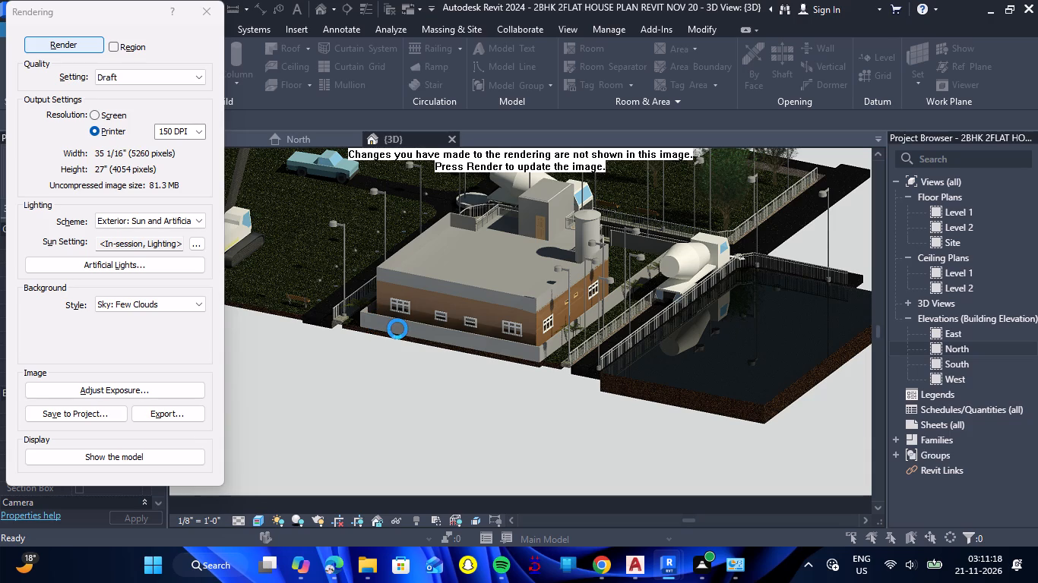
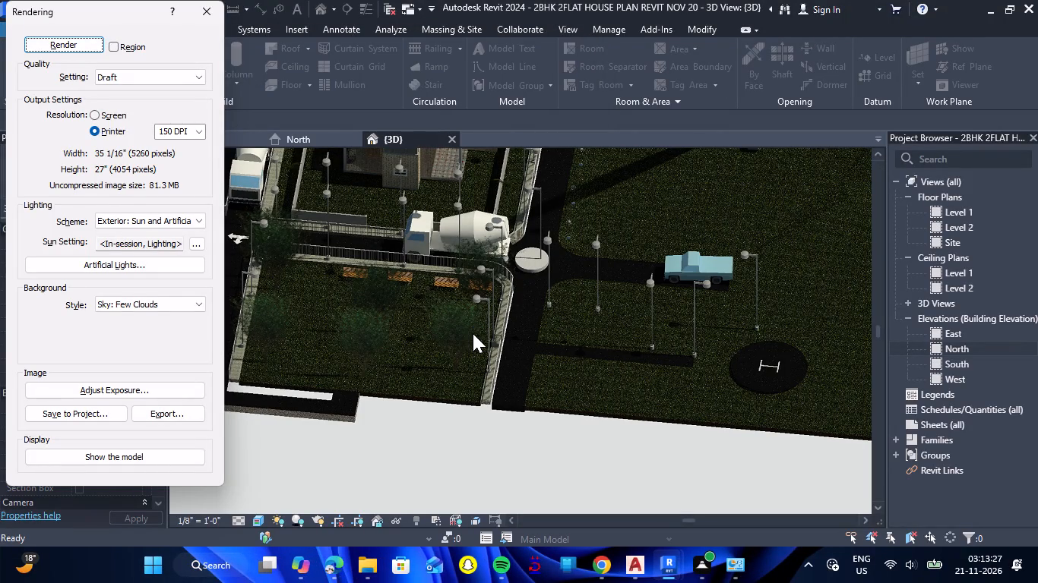
Examine the rendered image of the whole site, checking the street lights, house, roads and vehicles, and close the rendering settings.
scroll(471, 332, down, 12)
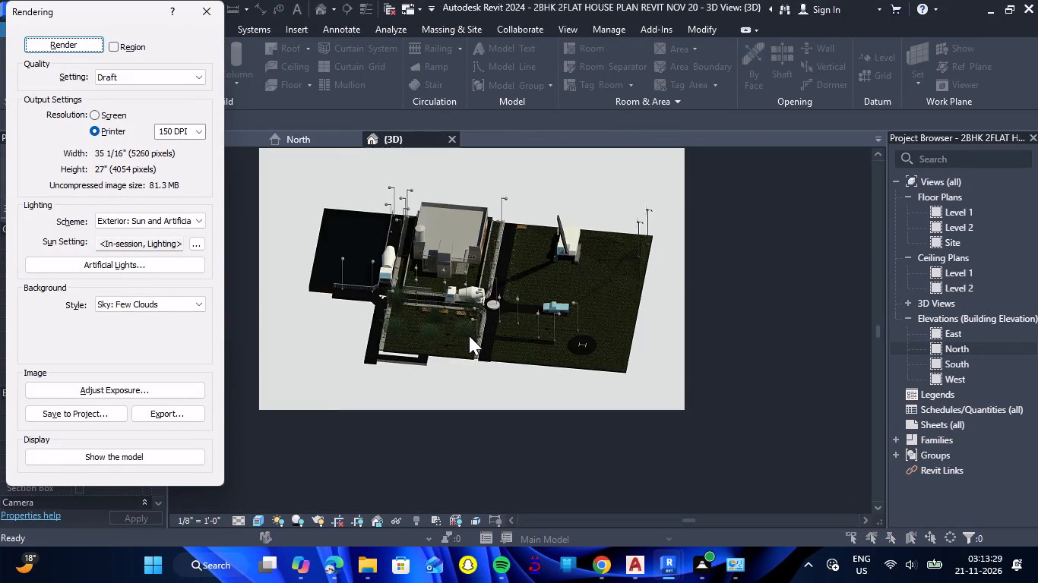
scroll(422, 321, up, 8)
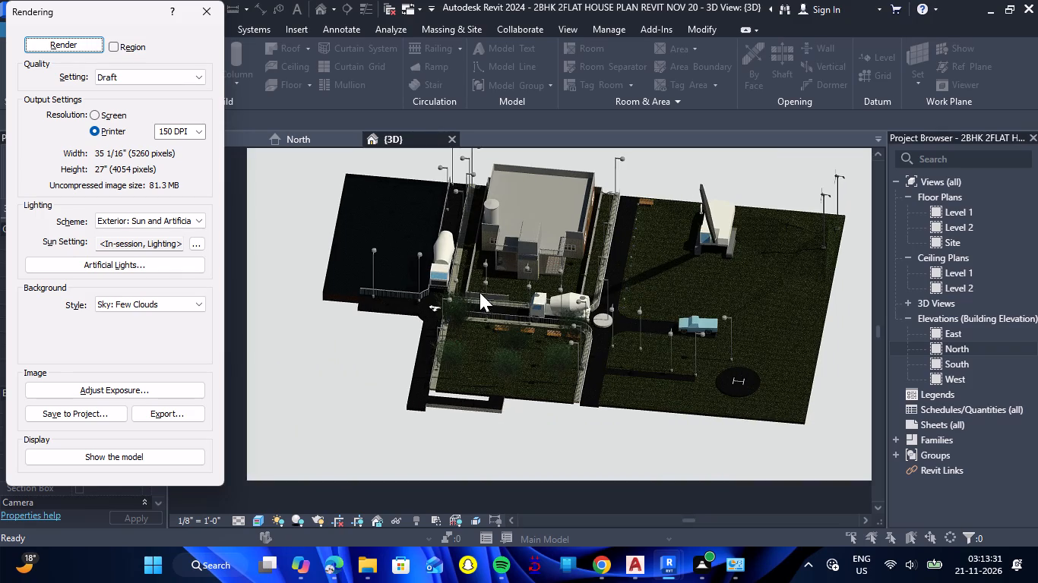
scroll(498, 276, up, 2)
scroll(516, 372, down, 2)
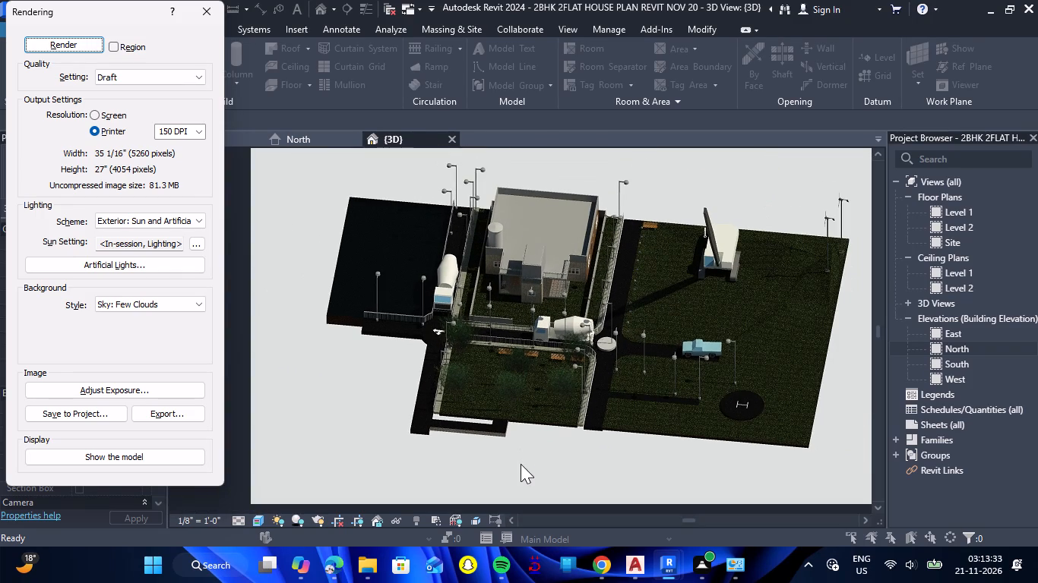
drag(522, 459, 601, 419)
right_drag(522, 459, 601, 419)
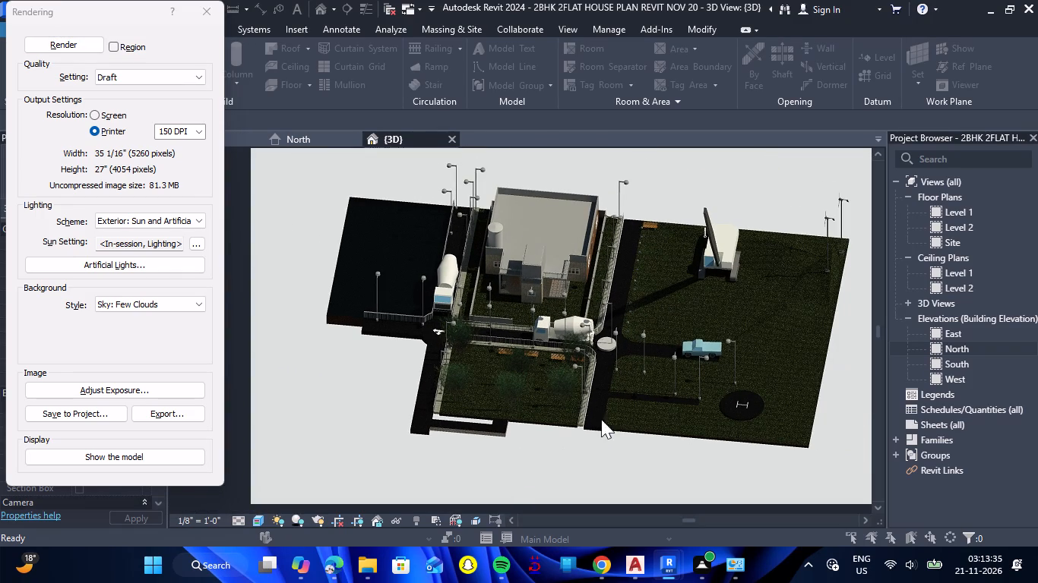
drag(601, 419, 619, 407)
right_drag(601, 419, 619, 407)
shift+drag(545, 461, 681, 379)
shift+right_drag(545, 461, 681, 379)
scroll(467, 328, up, 6)
scroll(467, 328, down, 2)
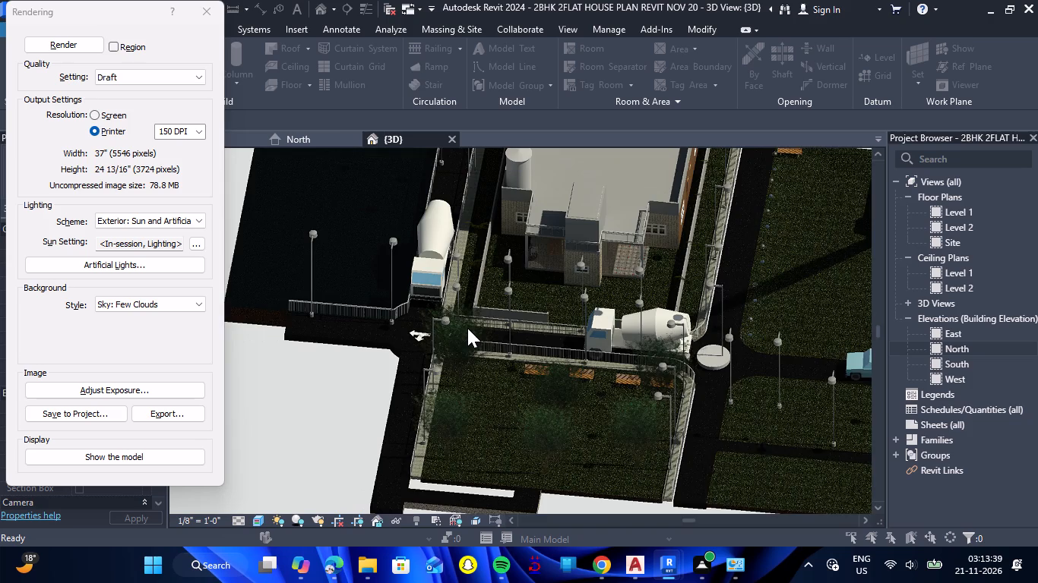
scroll(467, 328, down, 2)
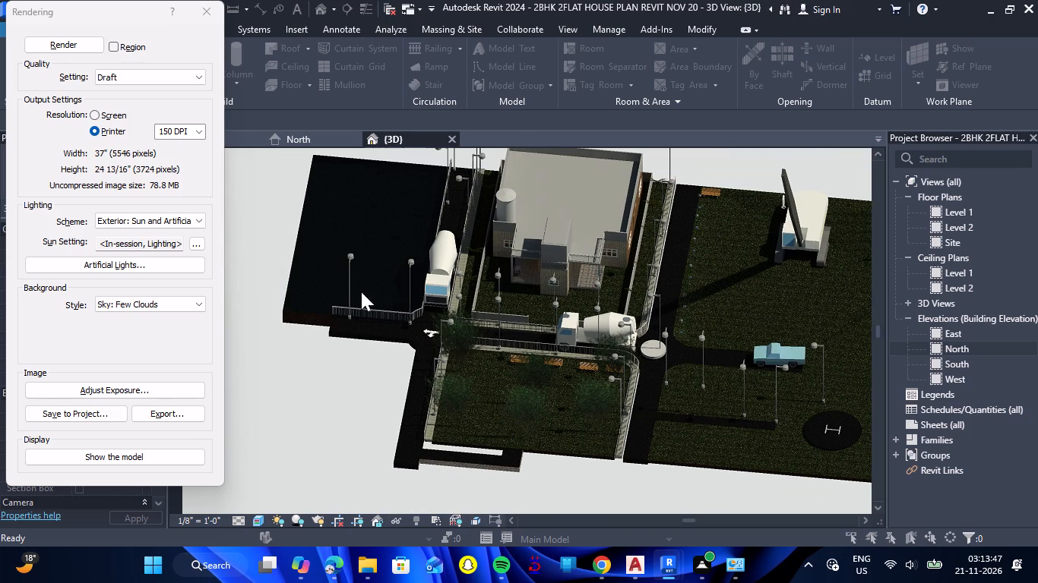
click(211, 13)
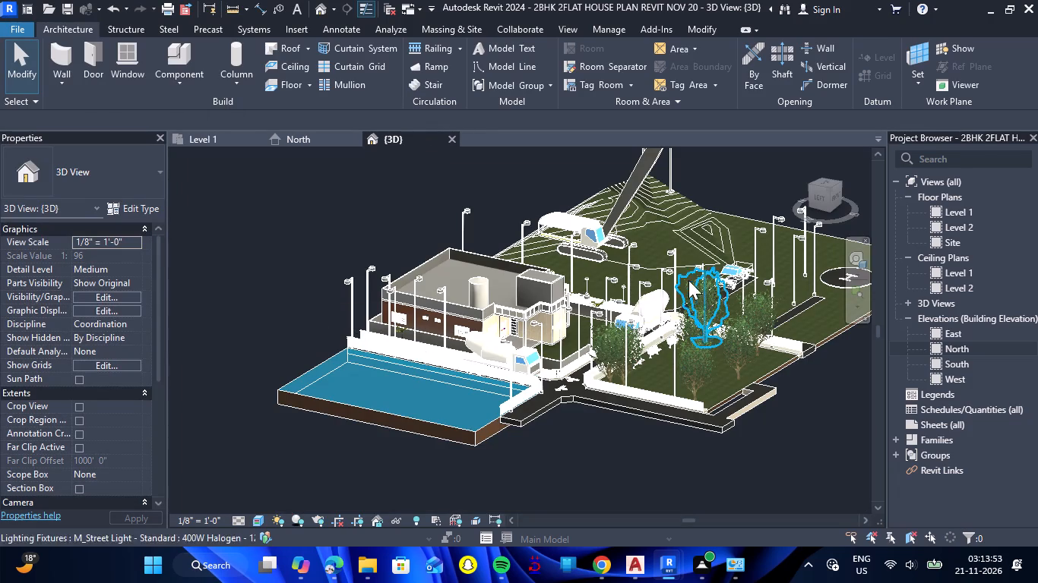
Set the level of the two floating street lights east of the house to Level 1.
shift+drag(774, 427, 636, 418)
shift+right_drag(774, 427, 636, 418)
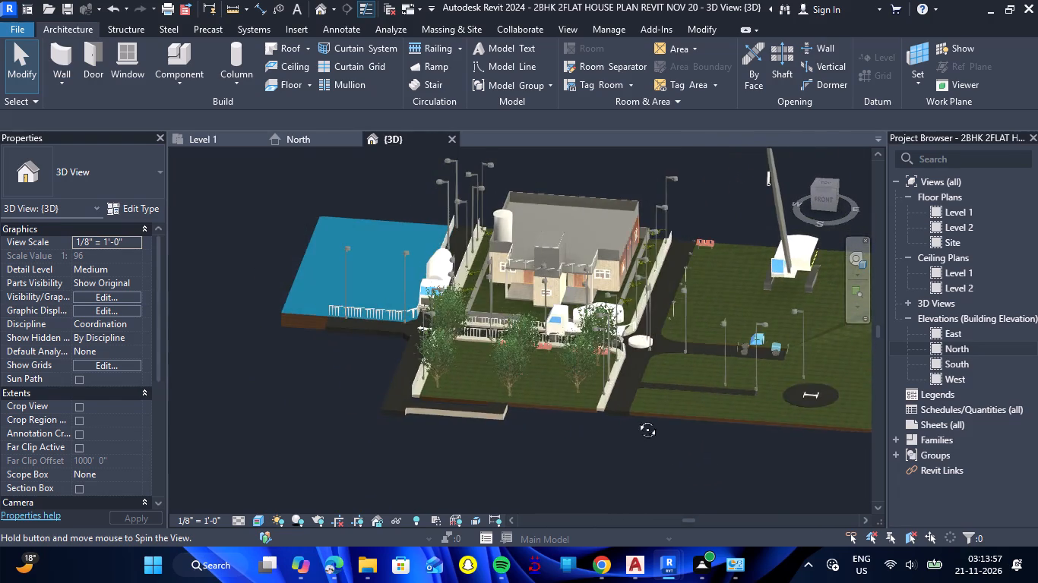
shift+drag(636, 418, 663, 340)
shift+right_drag(636, 418, 663, 340)
scroll(673, 352, up, 2)
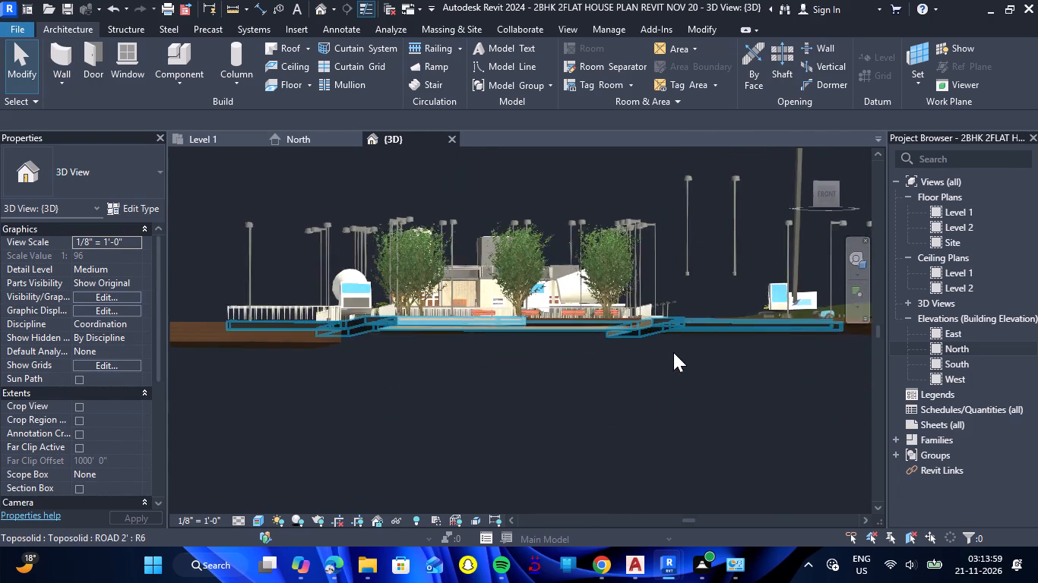
scroll(673, 352, up, 1)
click(688, 244)
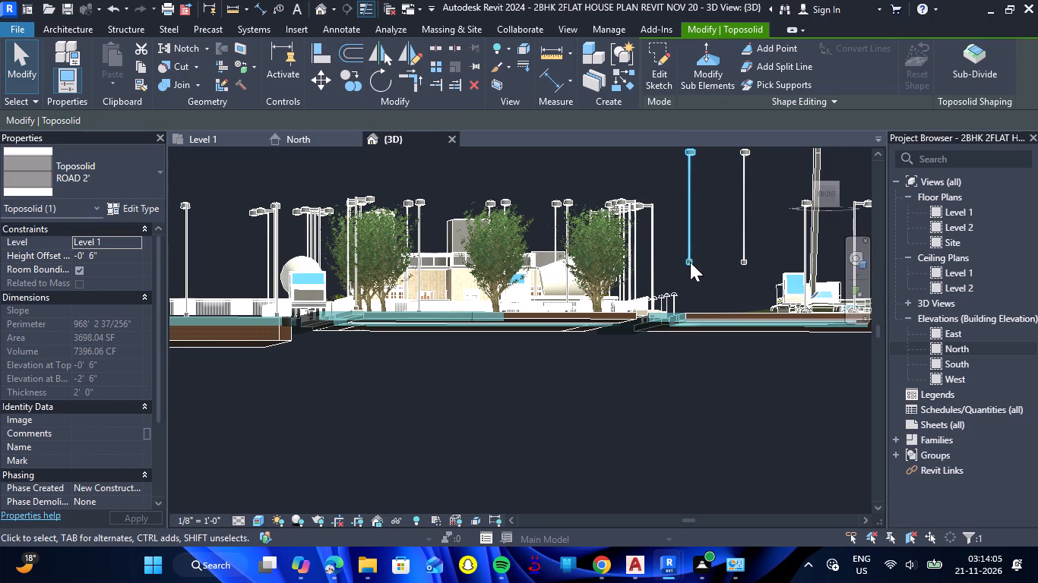
click(690, 262)
ctrl+click(743, 261)
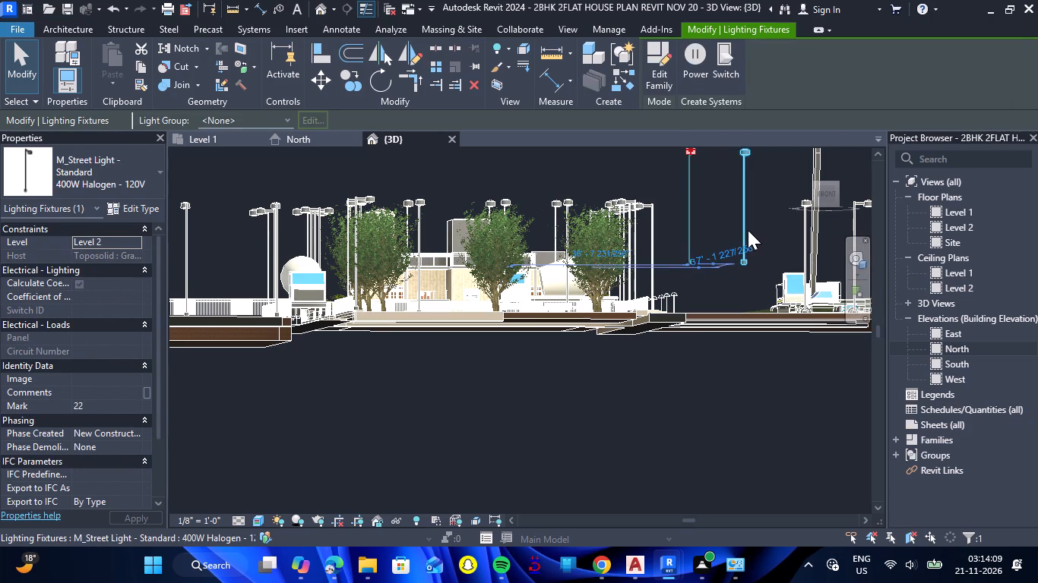
ctrl+click(746, 226)
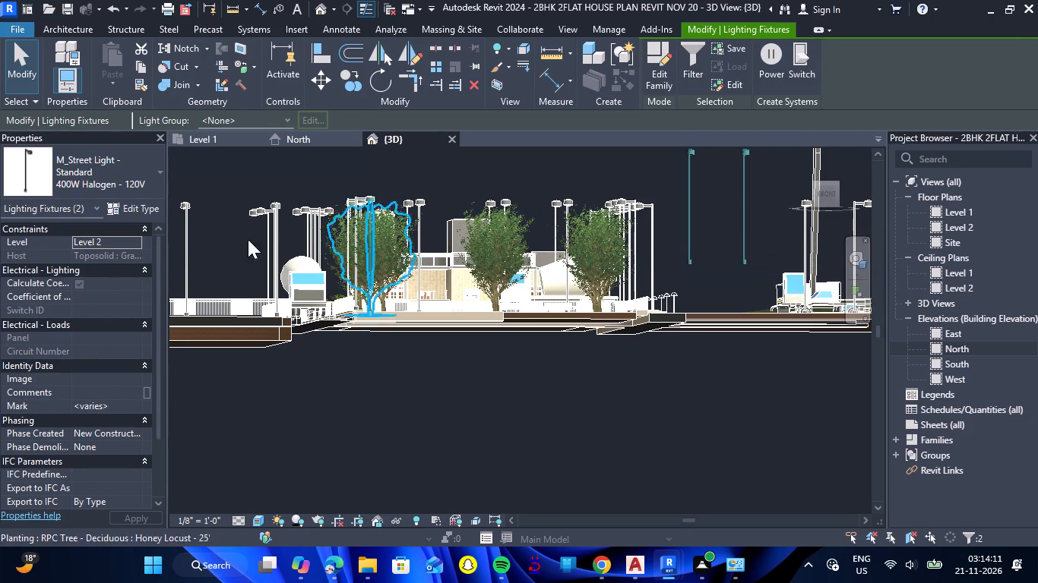
click(138, 243)
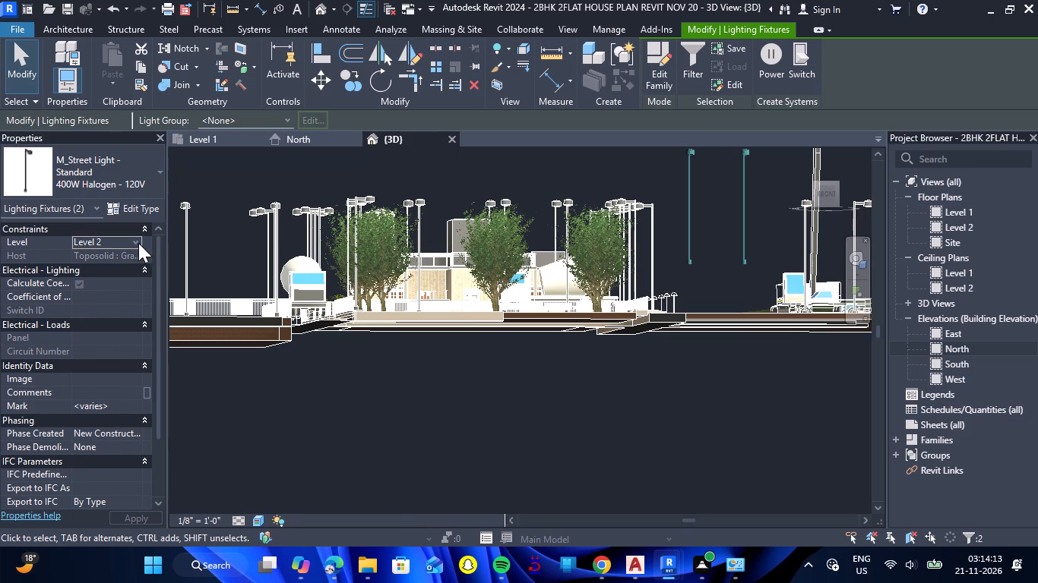
click(119, 254)
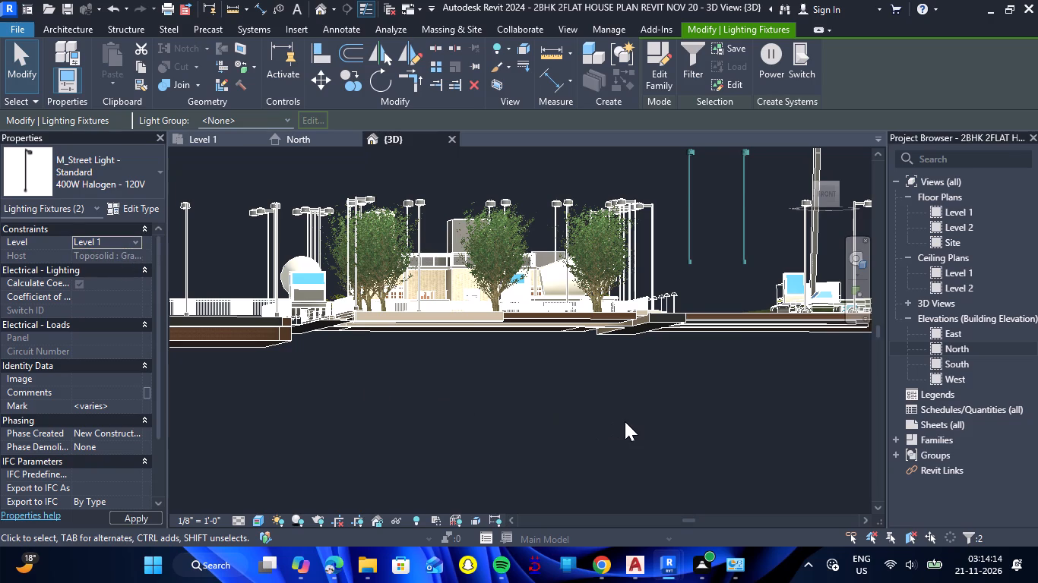
click(625, 421)
Examine the site model from all sides and up close, checking the street lights, house, trees and vehicles.
scroll(603, 404, down, 3)
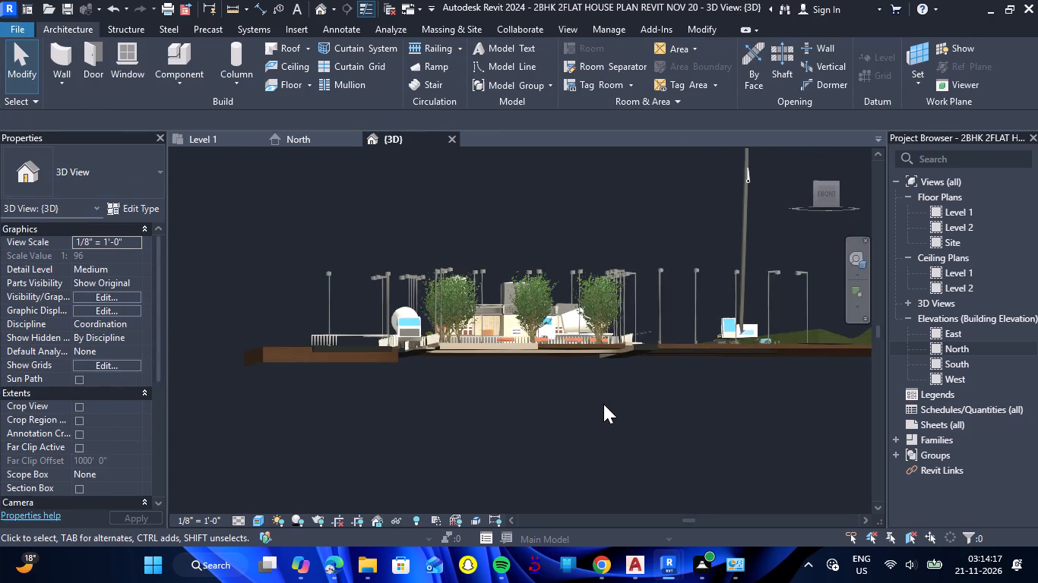
scroll(603, 404, down, 2)
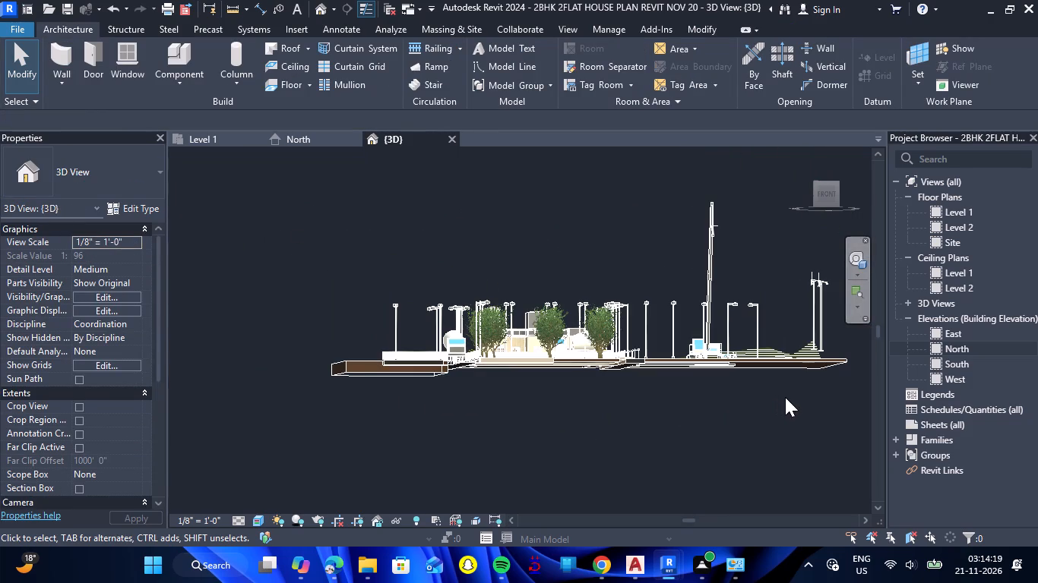
shift+drag(785, 397, 603, 424)
shift+right_drag(785, 397, 603, 424)
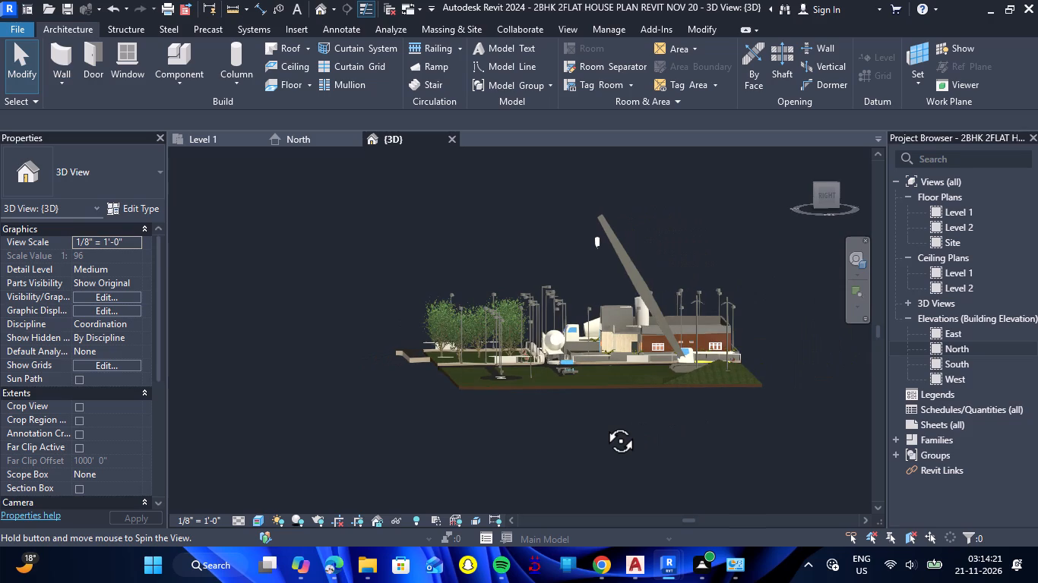
shift+drag(603, 424, 549, 412)
shift+right_drag(603, 424, 549, 412)
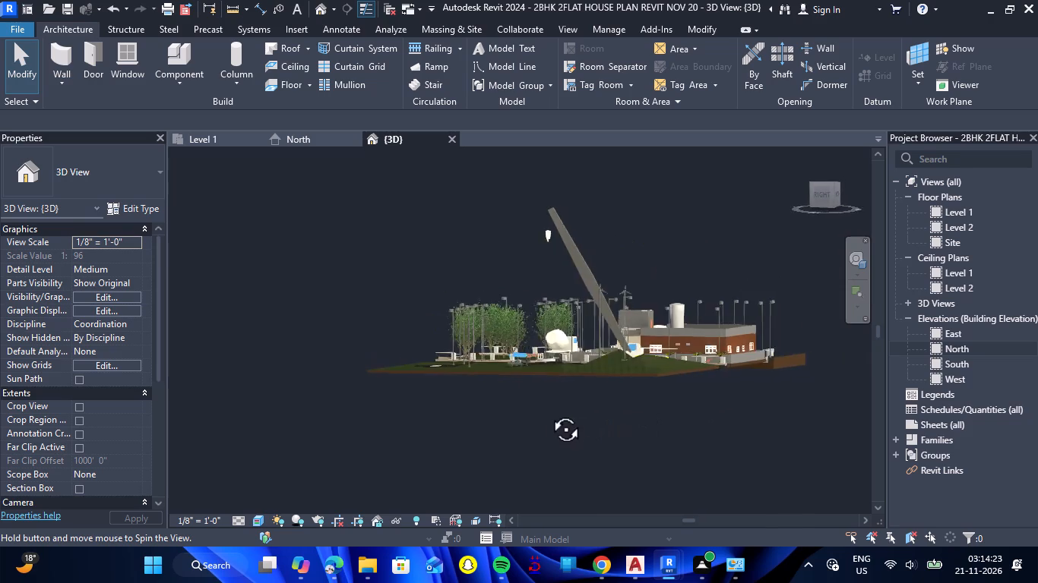
shift+drag(549, 412, 465, 405)
shift+right_drag(549, 412, 465, 405)
shift+drag(722, 401, 694, 414)
shift+right_drag(722, 401, 694, 414)
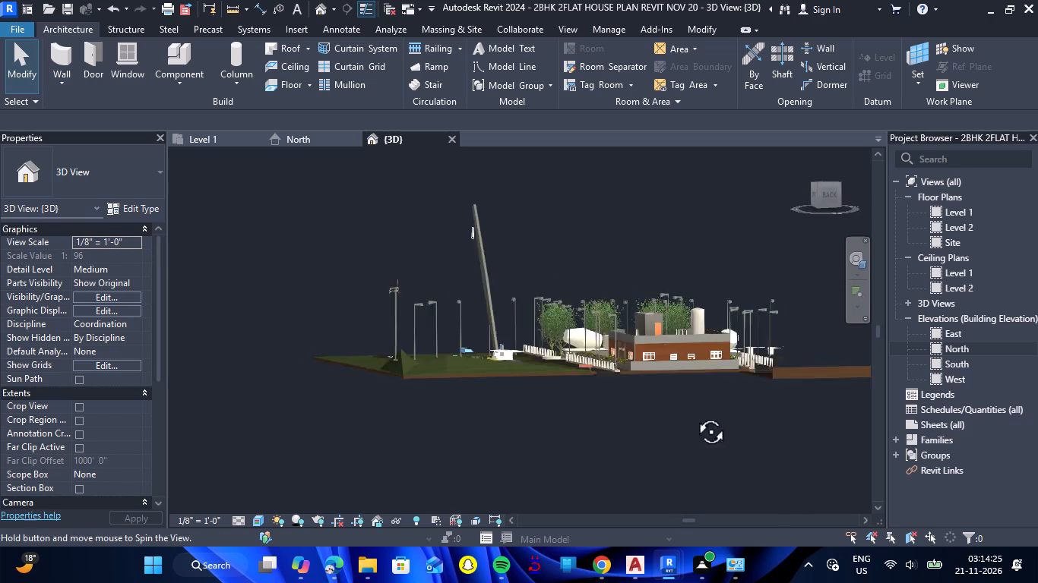
shift+drag(694, 414, 539, 423)
shift+right_drag(694, 414, 539, 423)
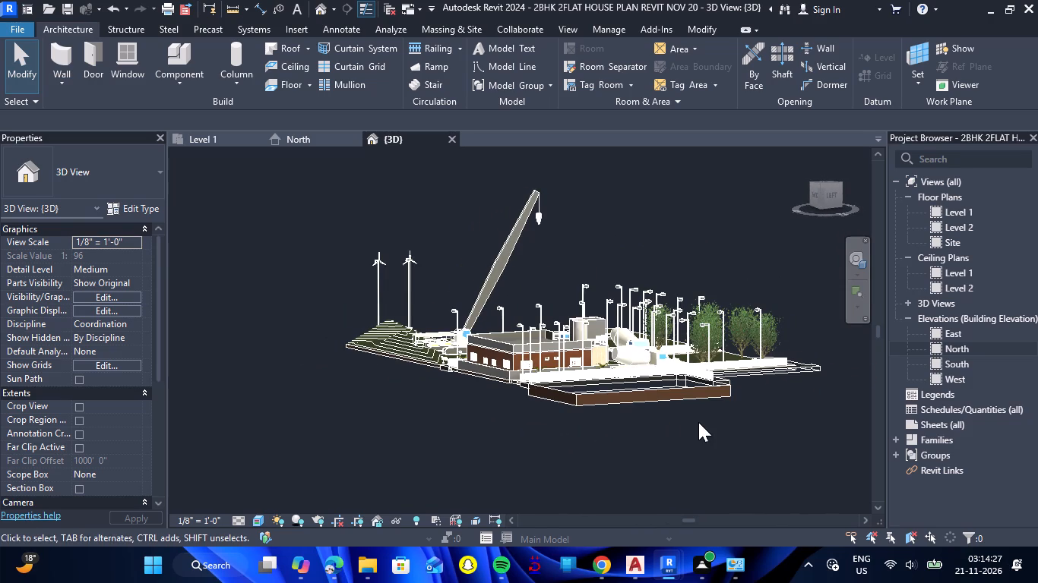
drag(698, 422, 639, 435)
right_drag(698, 422, 639, 435)
shift+drag(758, 425, 677, 449)
shift+right_drag(758, 425, 677, 449)
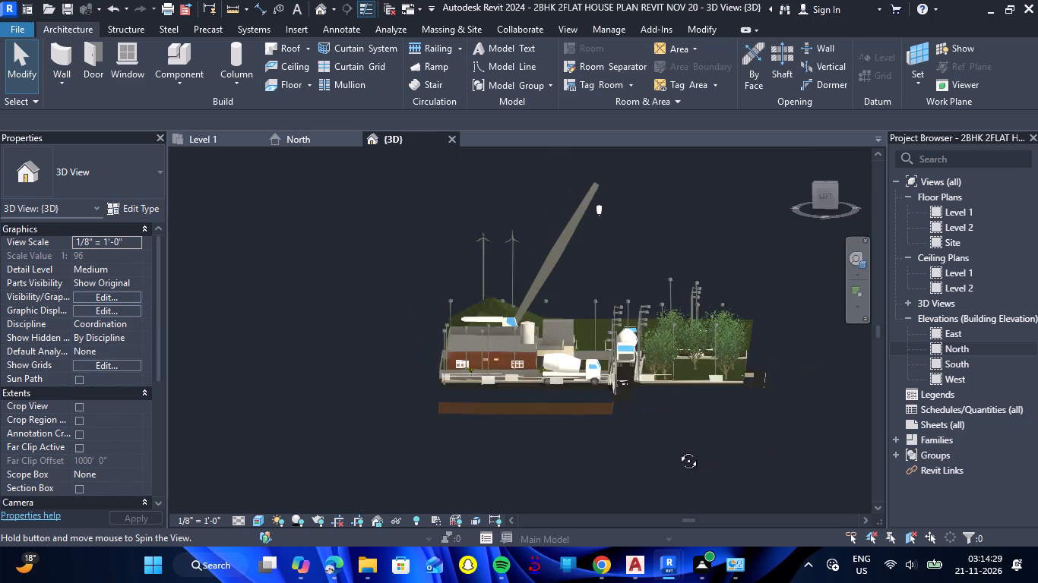
shift+right_drag(677, 449, 646, 458)
shift+drag(677, 449, 646, 458)
scroll(555, 427, up, 2)
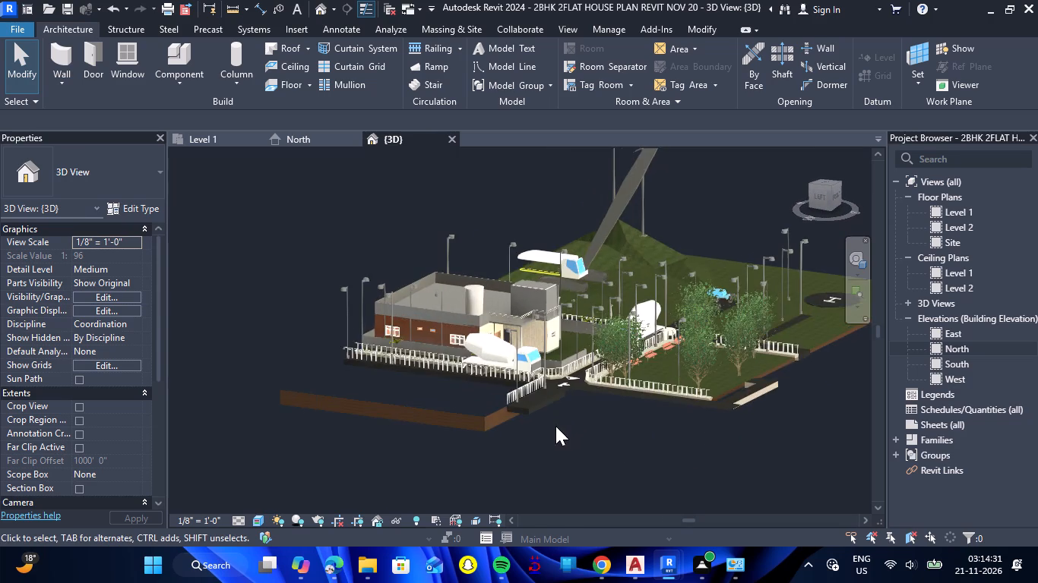
scroll(555, 426, down, 2)
scroll(549, 337, up, 4)
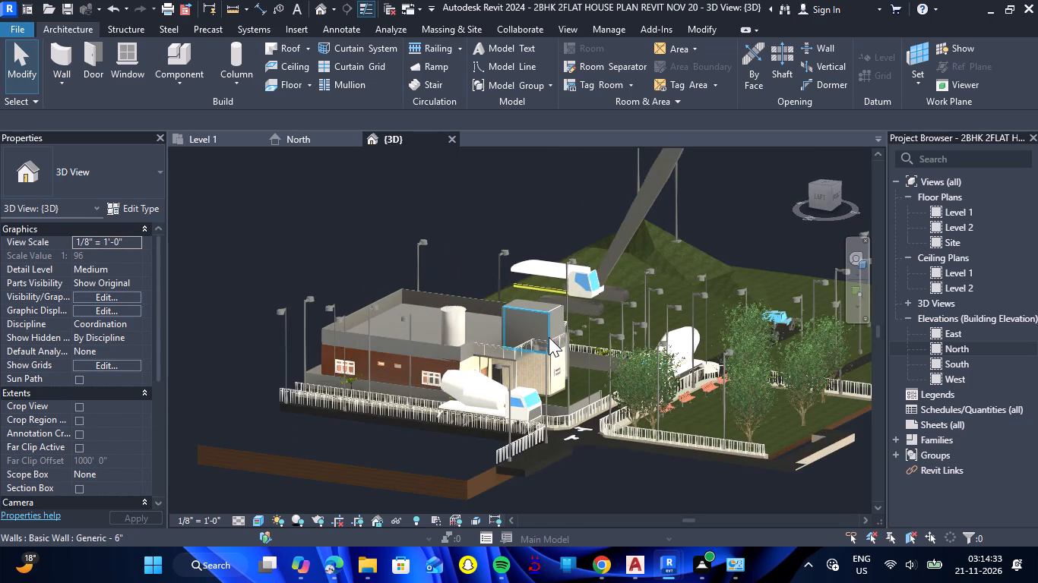
scroll(549, 337, up, 4)
scroll(591, 416, down, 1)
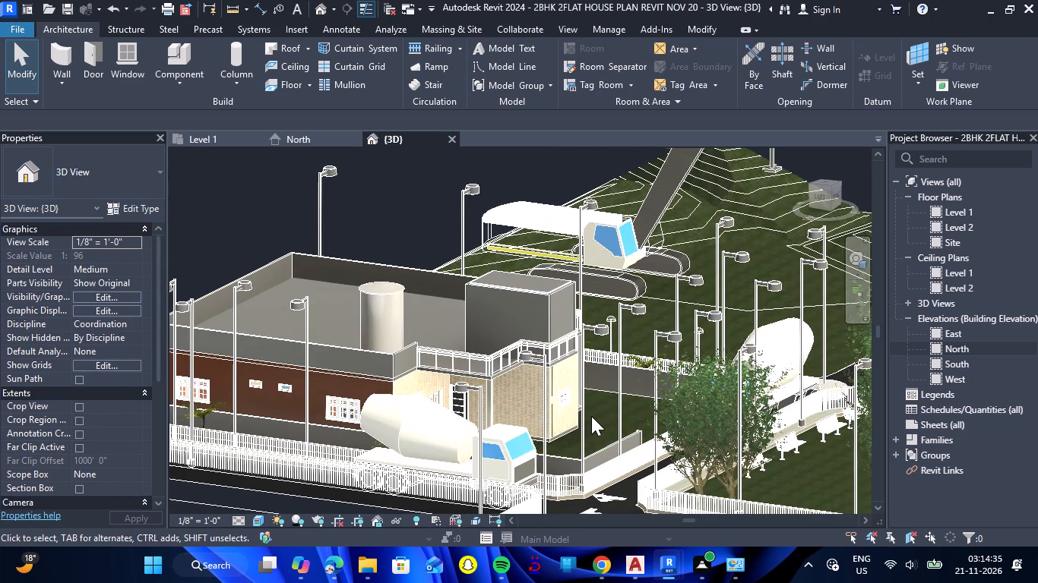
scroll(591, 416, down, 6)
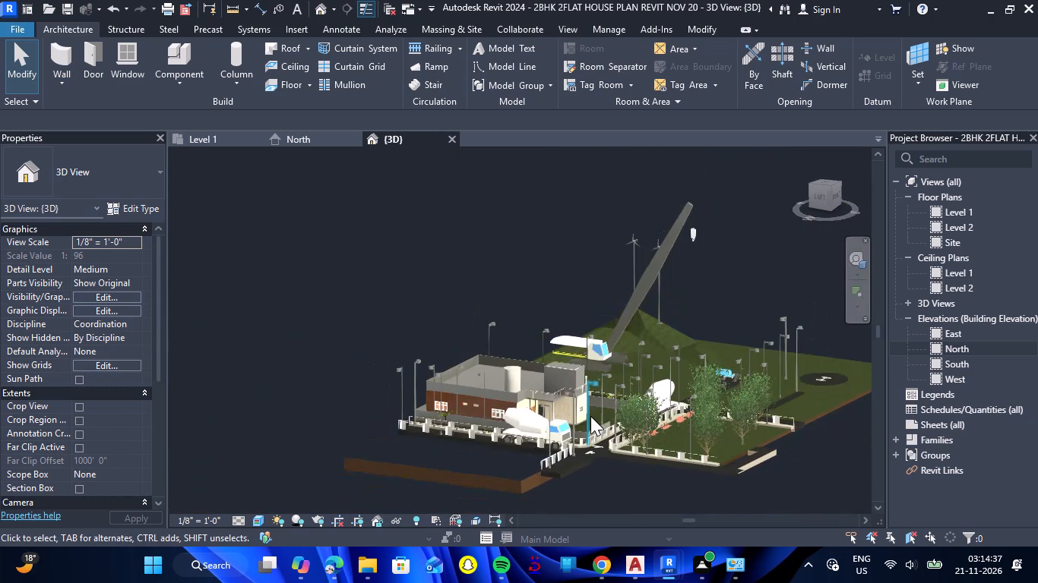
scroll(590, 416, down, 1)
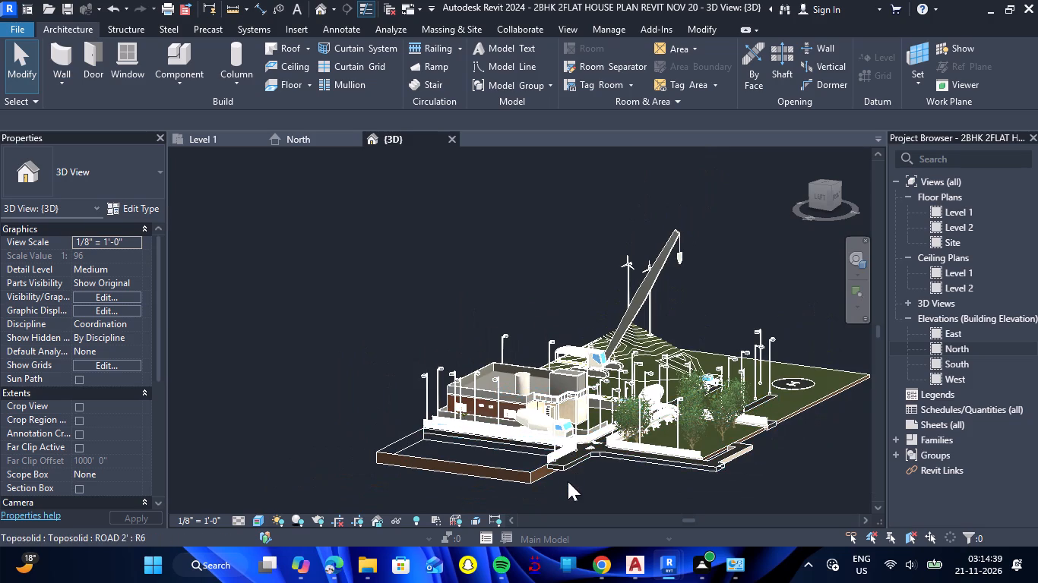
scroll(569, 483, up, 2)
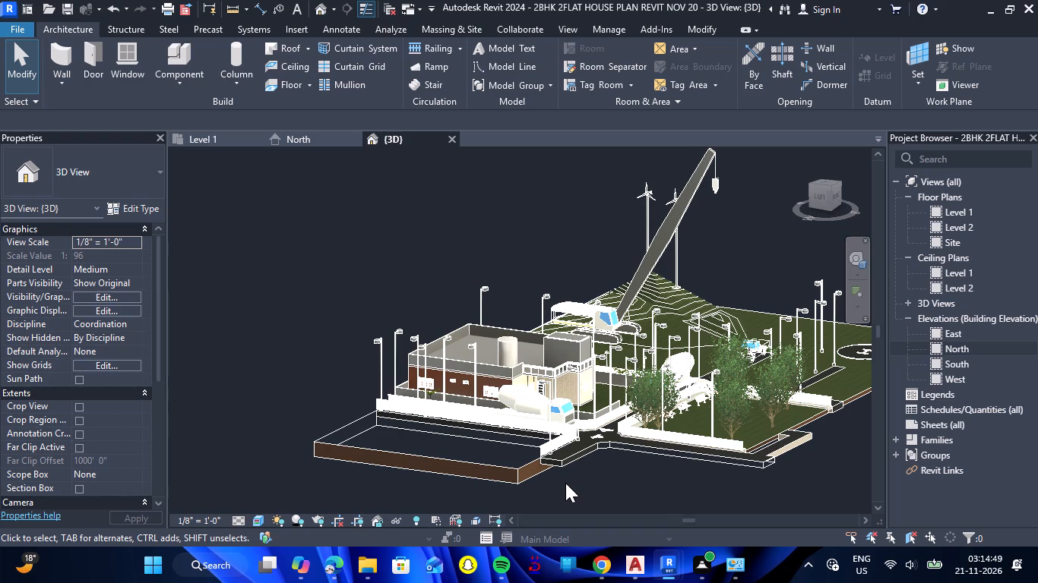
scroll(589, 462, up, 3)
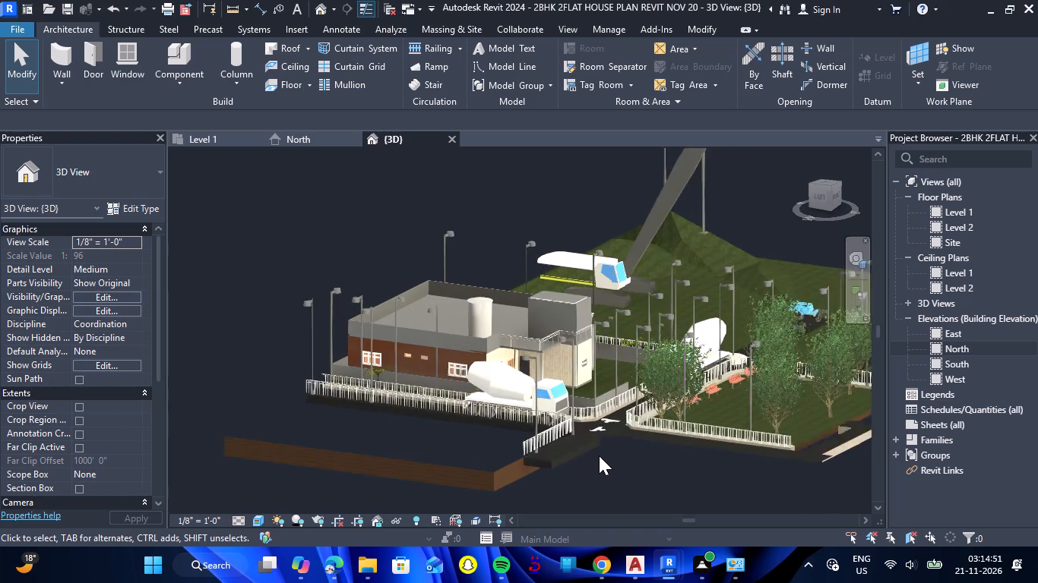
scroll(599, 455, up, 3)
scroll(599, 455, down, 5)
scroll(733, 477, up, 3)
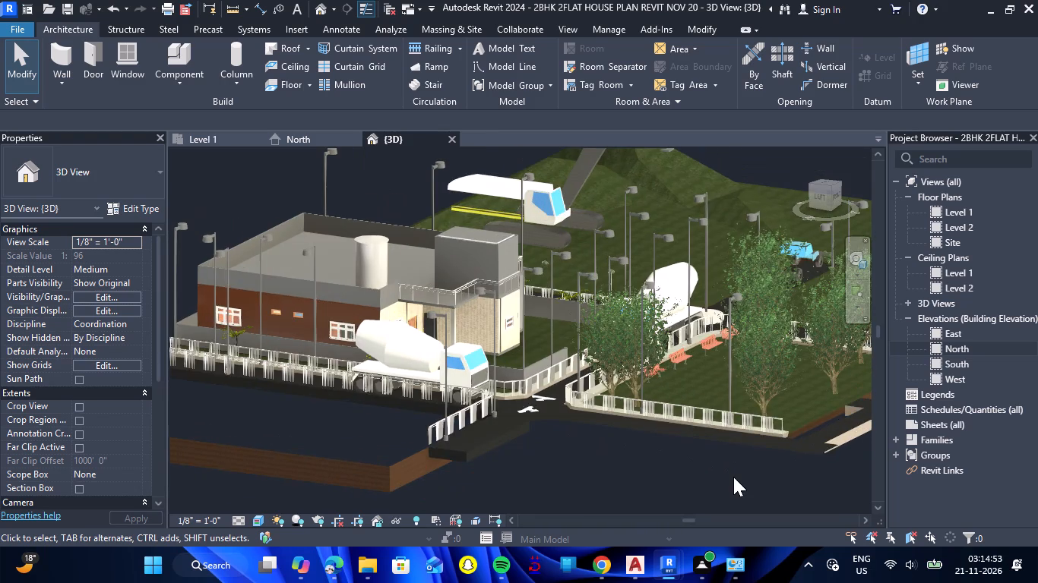
Render the 3D view of the whole site with the lighting scheme set to Exterior: Artificial only.
text(RR)
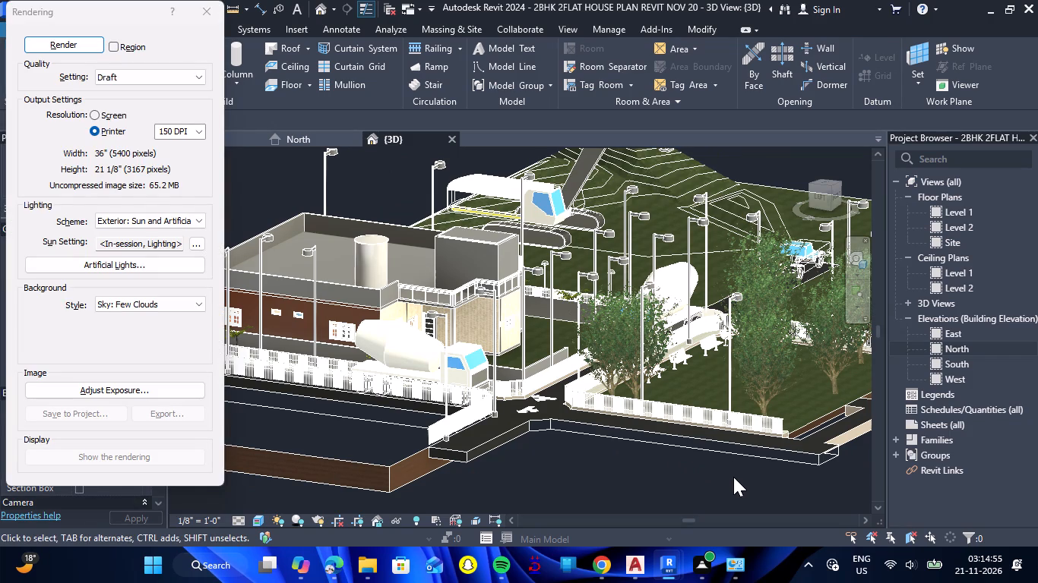
scroll(684, 425, down, 5)
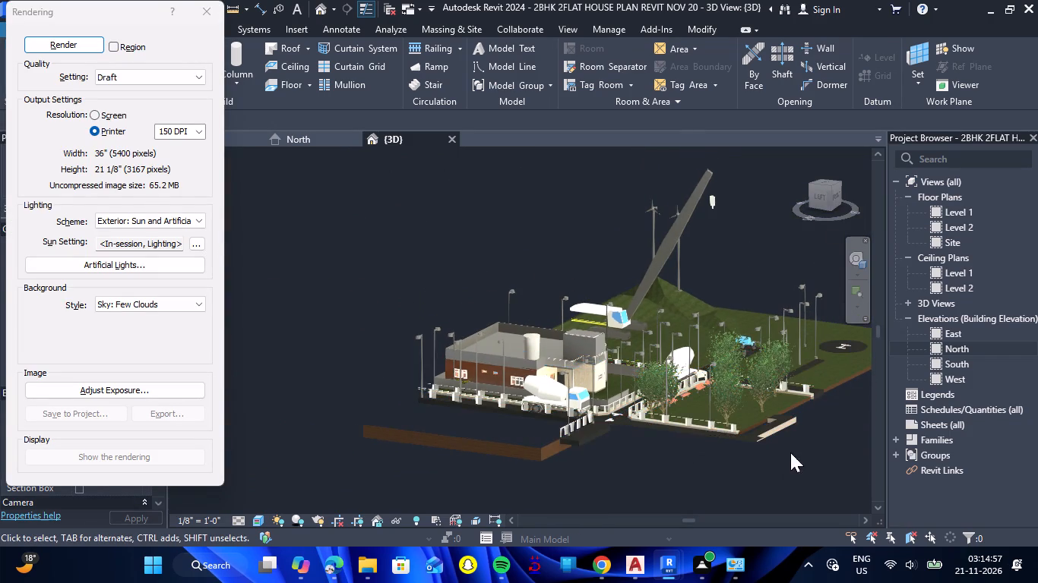
scroll(814, 439, up, 2)
scroll(764, 435, down, 5)
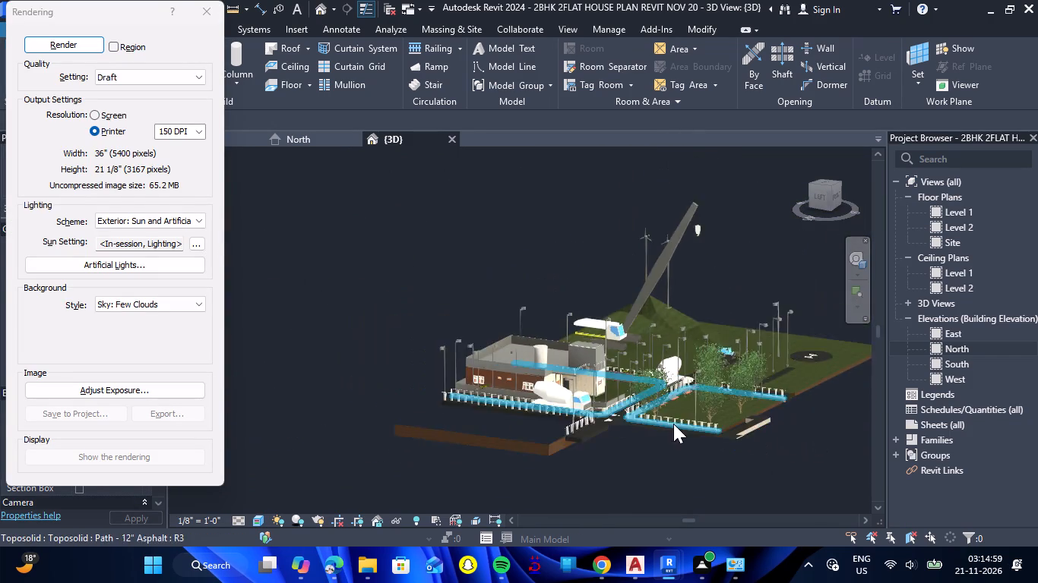
scroll(832, 407, up, 2)
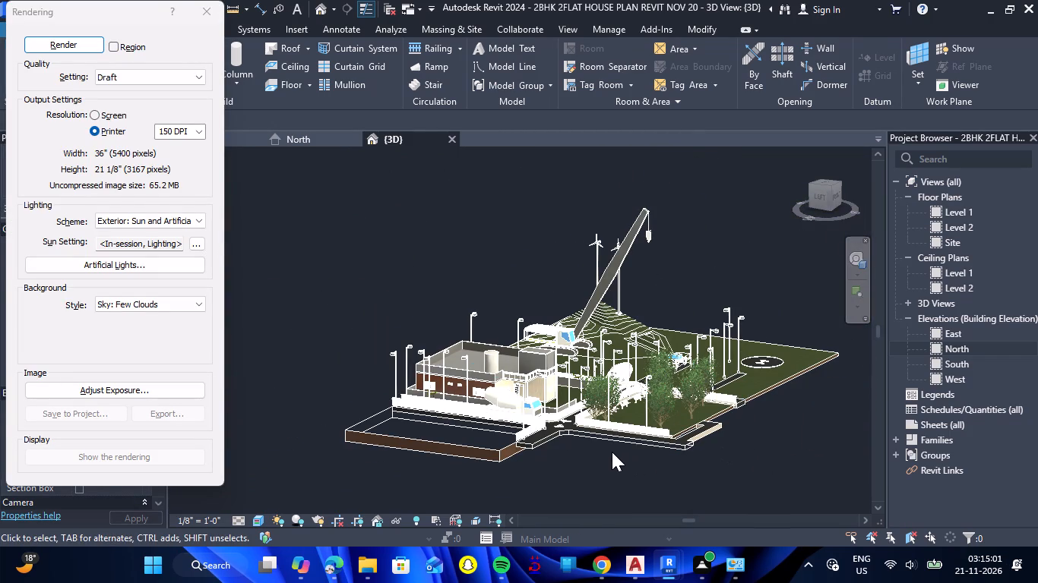
scroll(612, 452, up, 1)
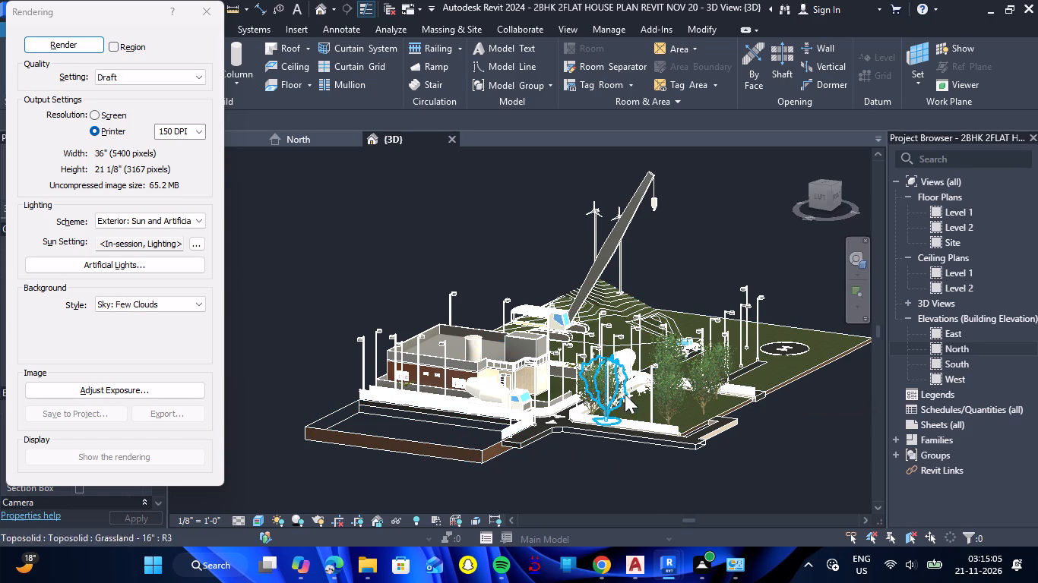
click(169, 216)
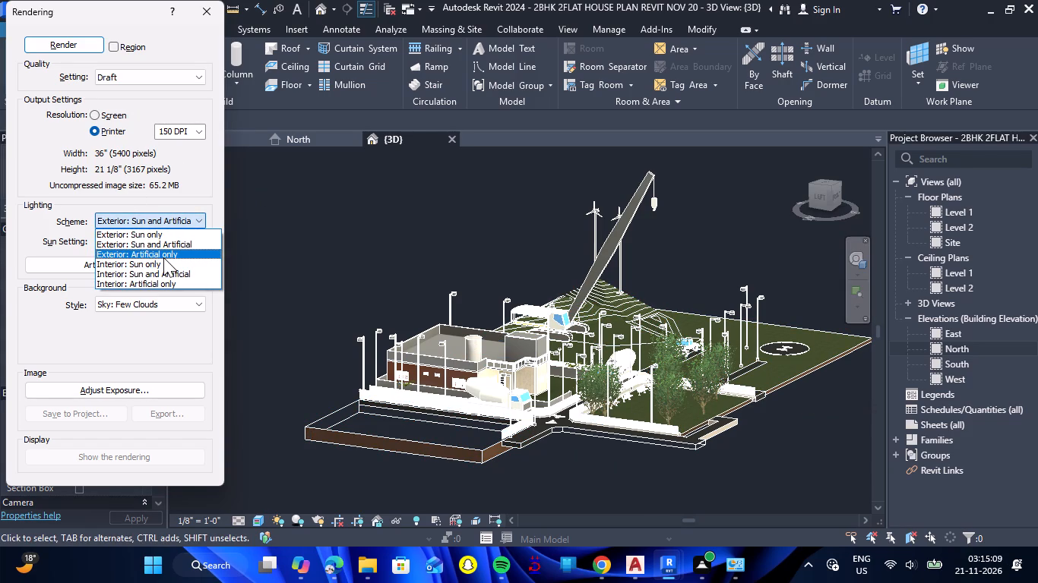
click(163, 257)
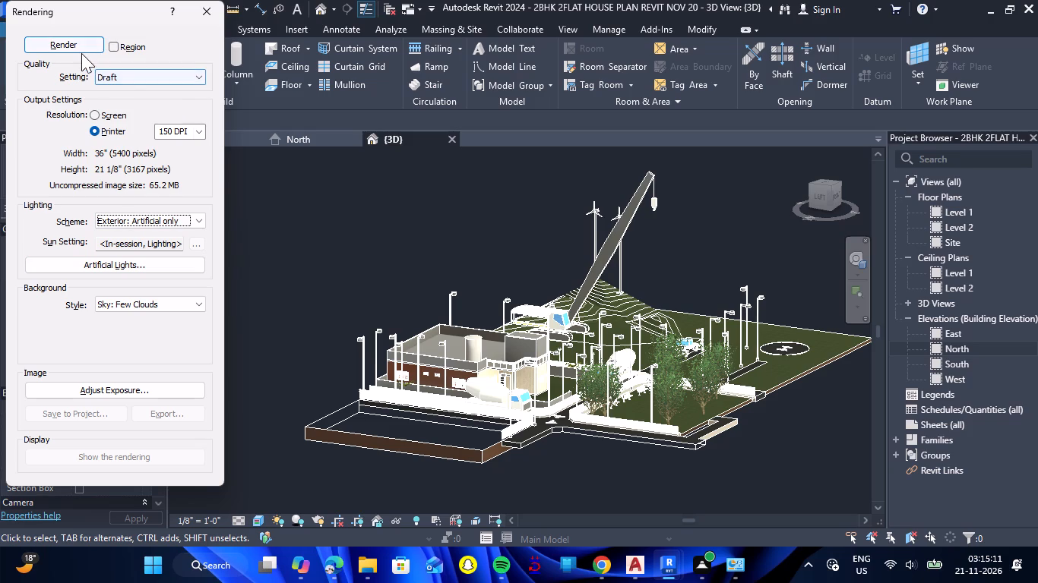
click(81, 49)
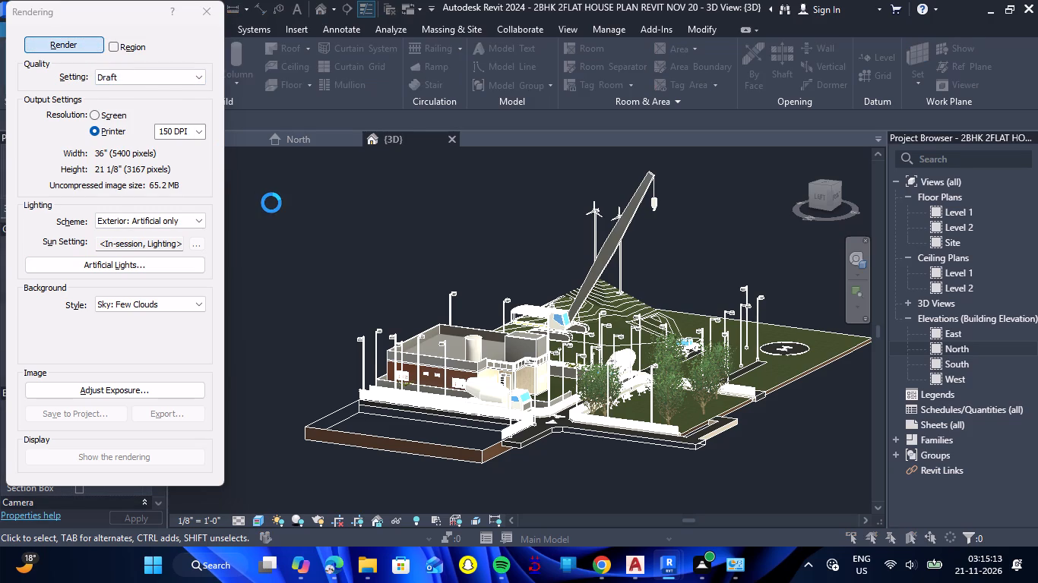
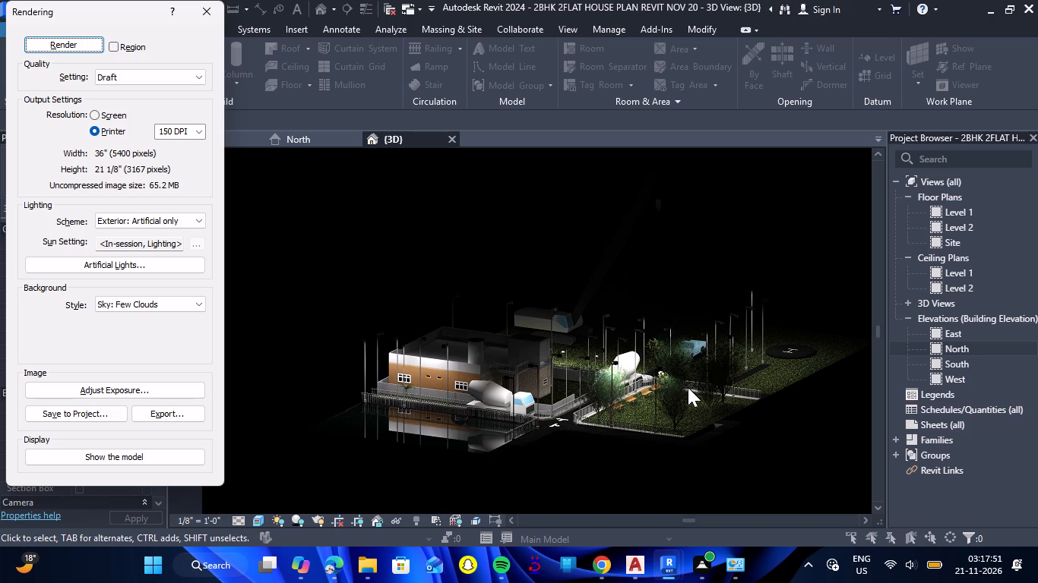
Examine the artificial-light rendering of the site, checking the house, street lights, trees and helipad, and close the rendering settings.
scroll(603, 397, up, 6)
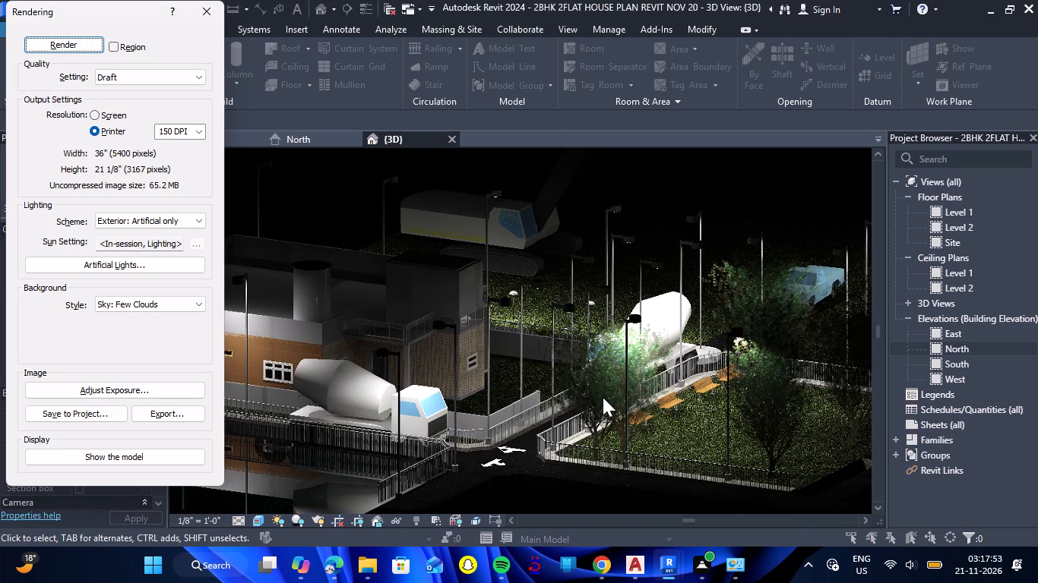
scroll(542, 402, up, 6)
scroll(542, 402, down, 5)
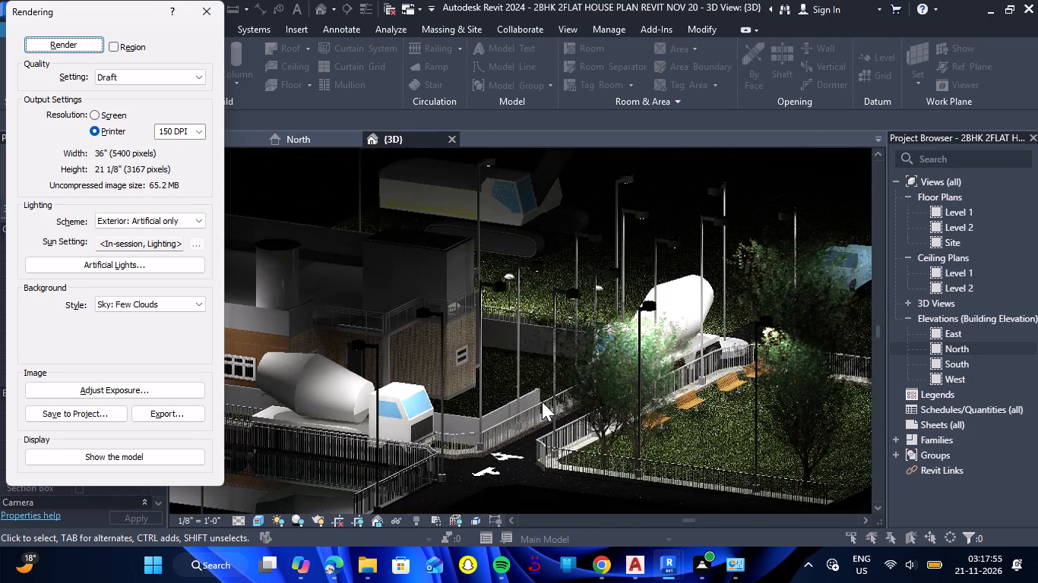
scroll(542, 402, down, 3)
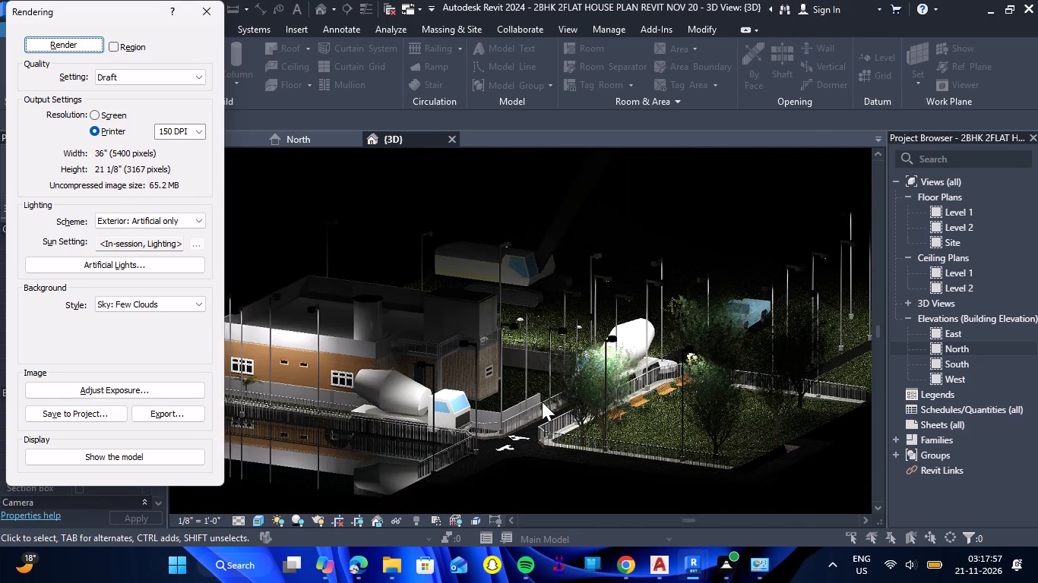
scroll(542, 402, down, 4)
scroll(752, 395, up, 8)
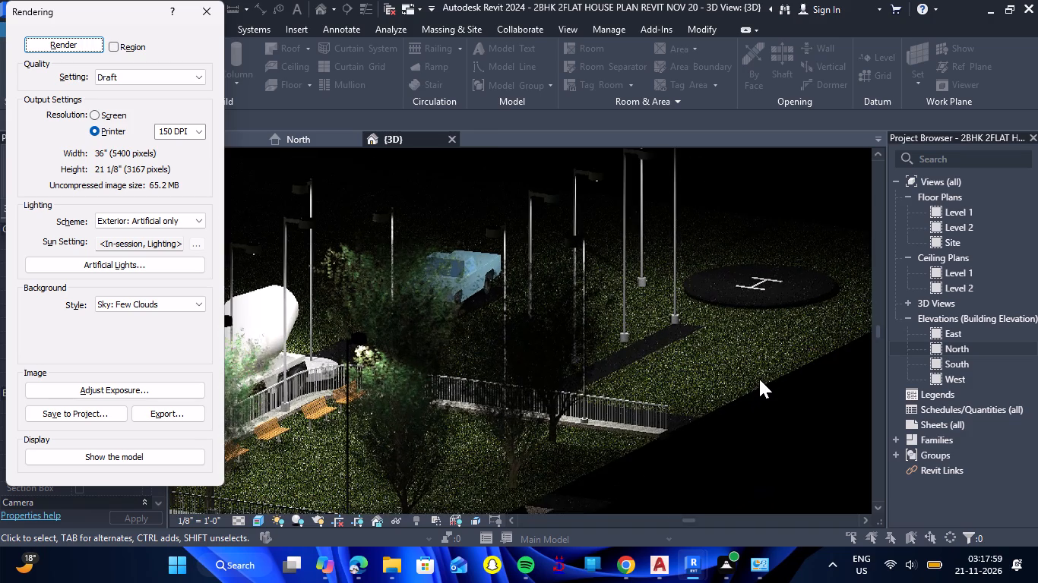
scroll(759, 379, down, 6)
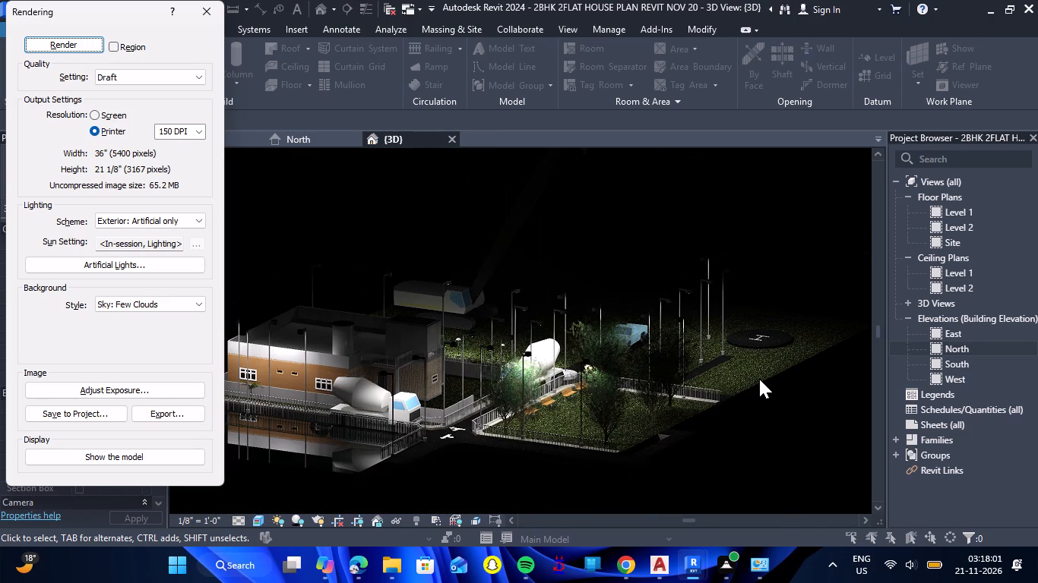
scroll(485, 300, up, 4)
scroll(459, 387, down, 2)
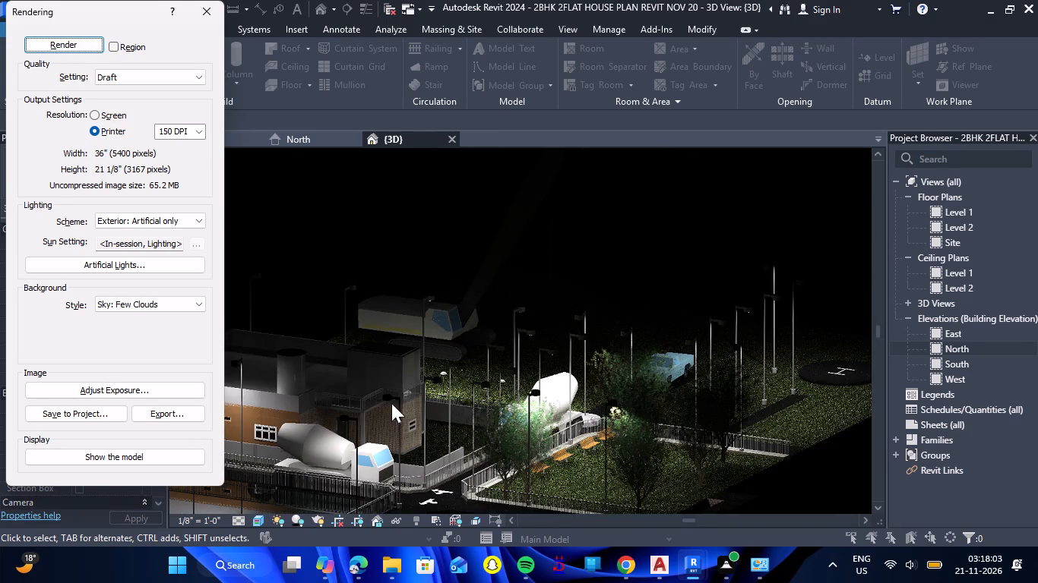
scroll(381, 403, down, 4)
scroll(298, 409, up, 9)
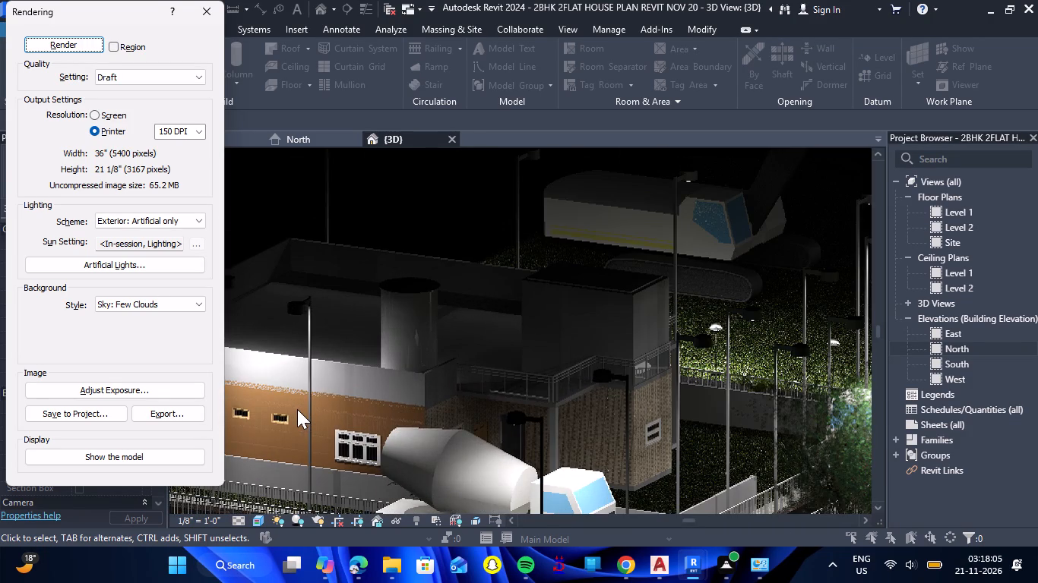
scroll(337, 385, down, 2)
click(203, 14)
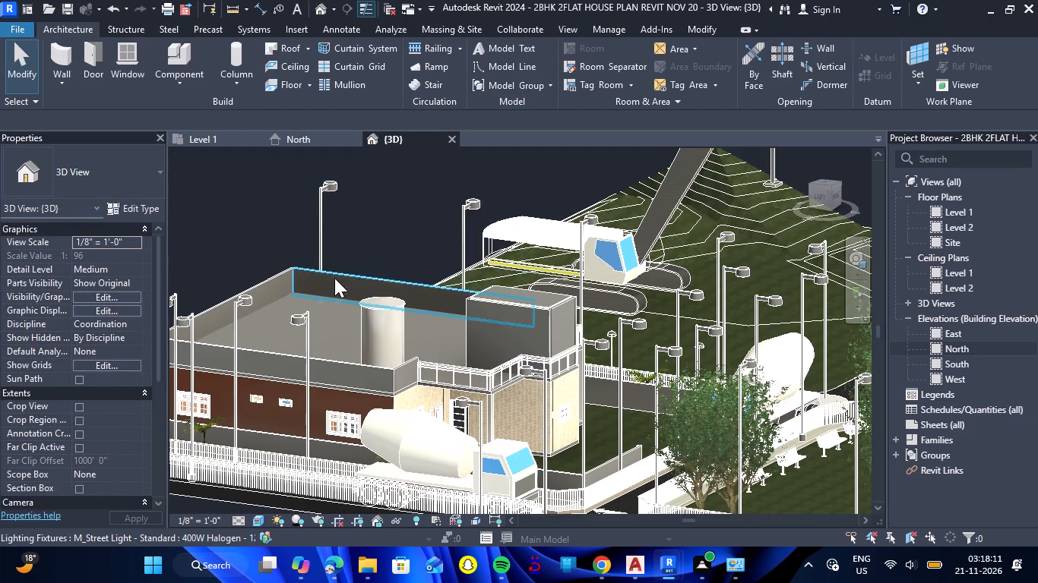
Paint the roof parapet's outer face above the mixer truck and its short return face with the Paint - White material.
text(PT)
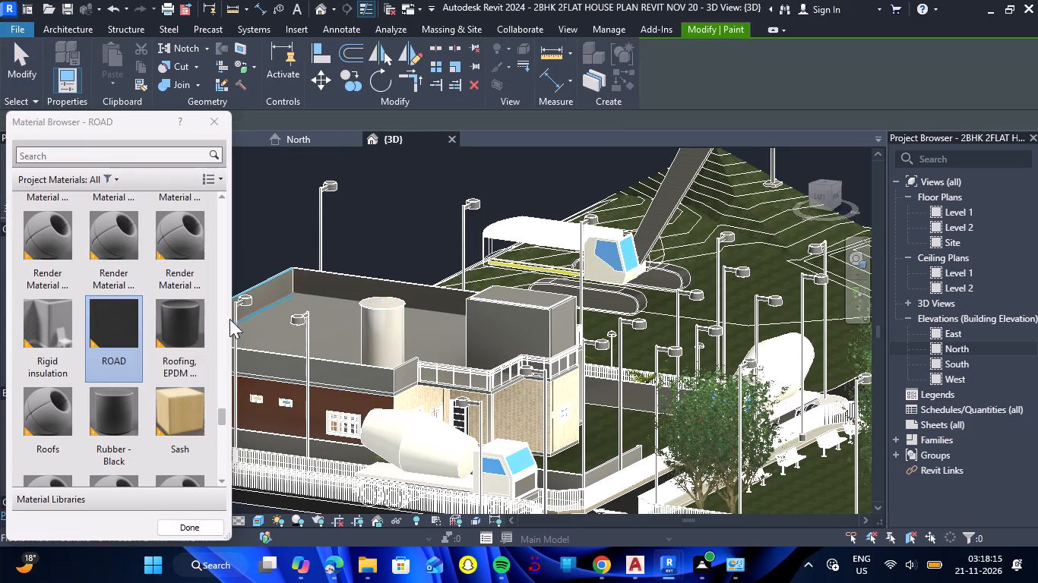
scroll(152, 294, up, 7)
scroll(152, 291, down, 1)
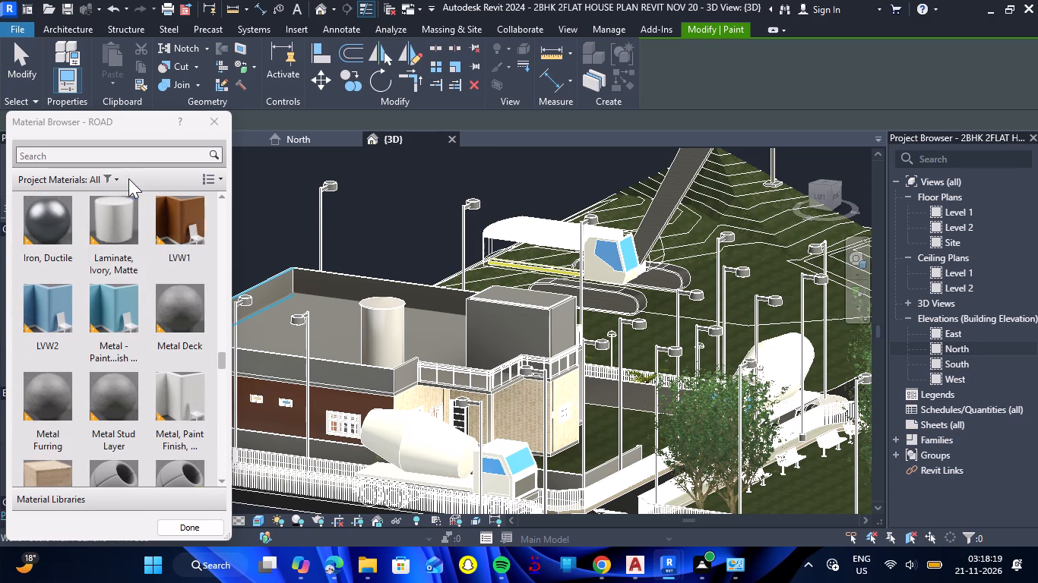
click(138, 156)
text(WHITE)
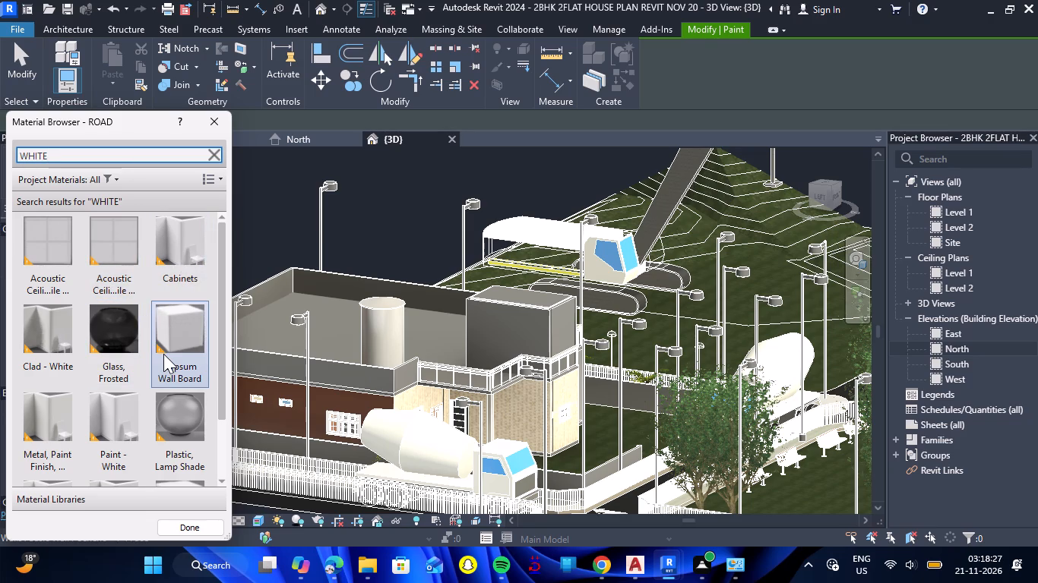
click(100, 449)
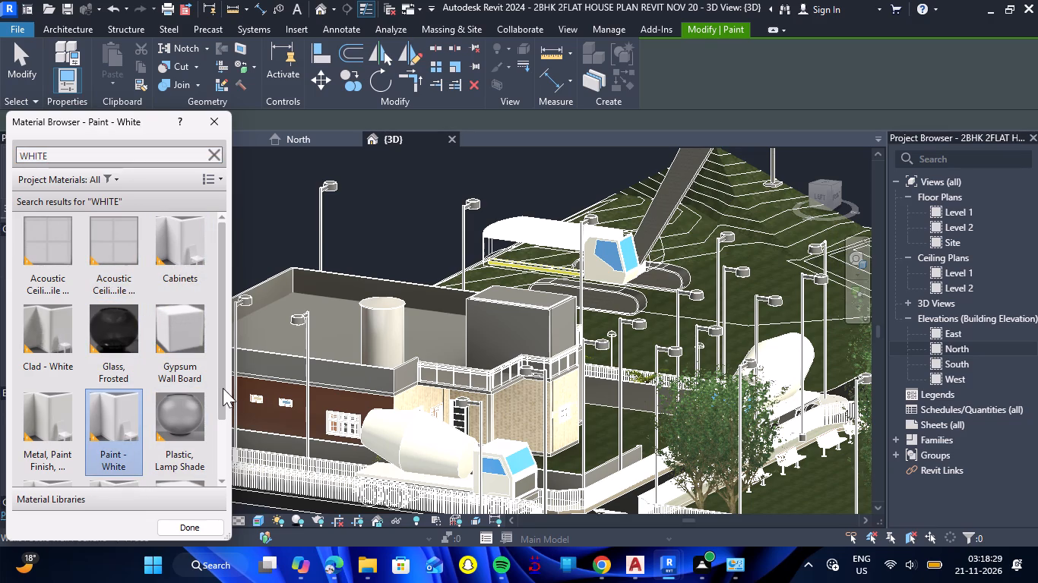
scroll(328, 371, up, 6)
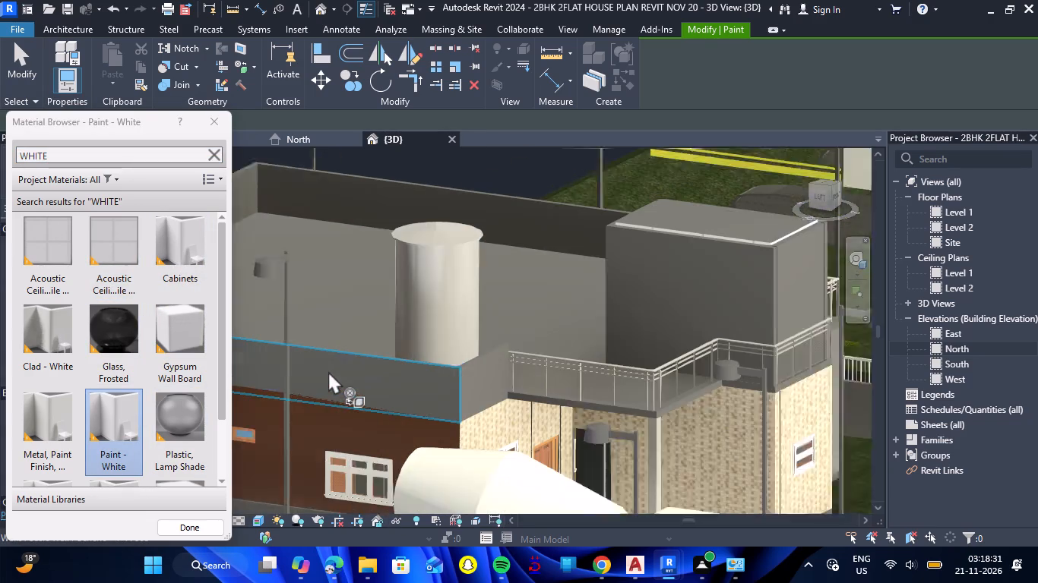
click(365, 386)
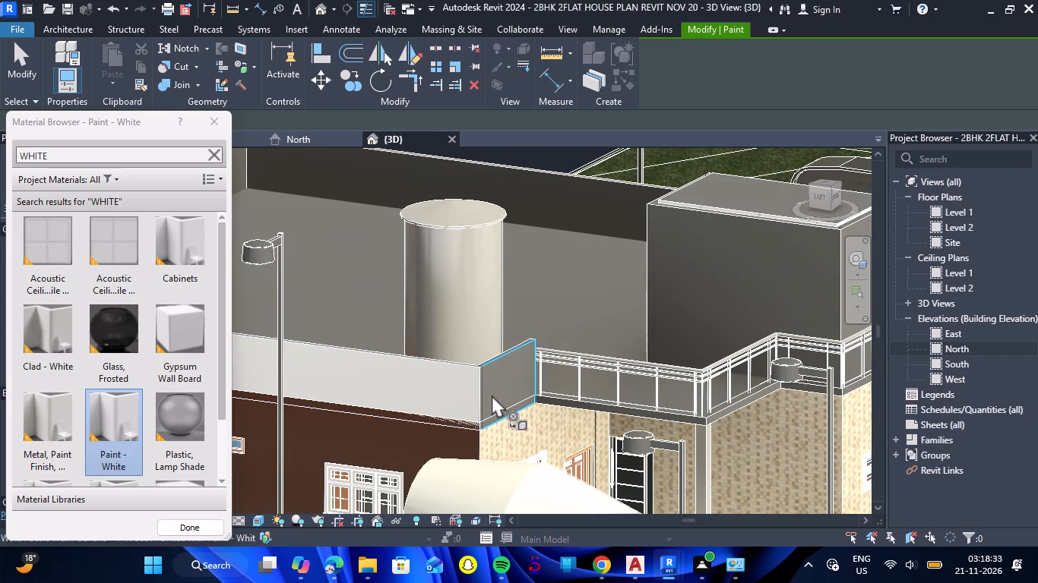
click(492, 395)
Paint the two visible inner faces of the roof parapet, along the far side and the adjoining end, with Paint - White.
scroll(395, 346, down, 4)
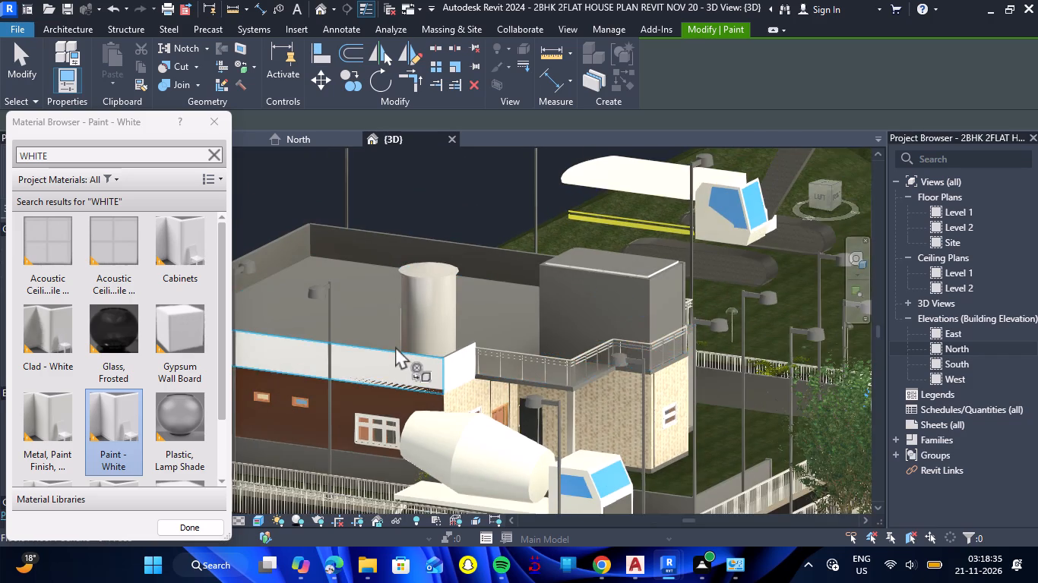
scroll(395, 347, down, 7)
scroll(273, 334, up, 2)
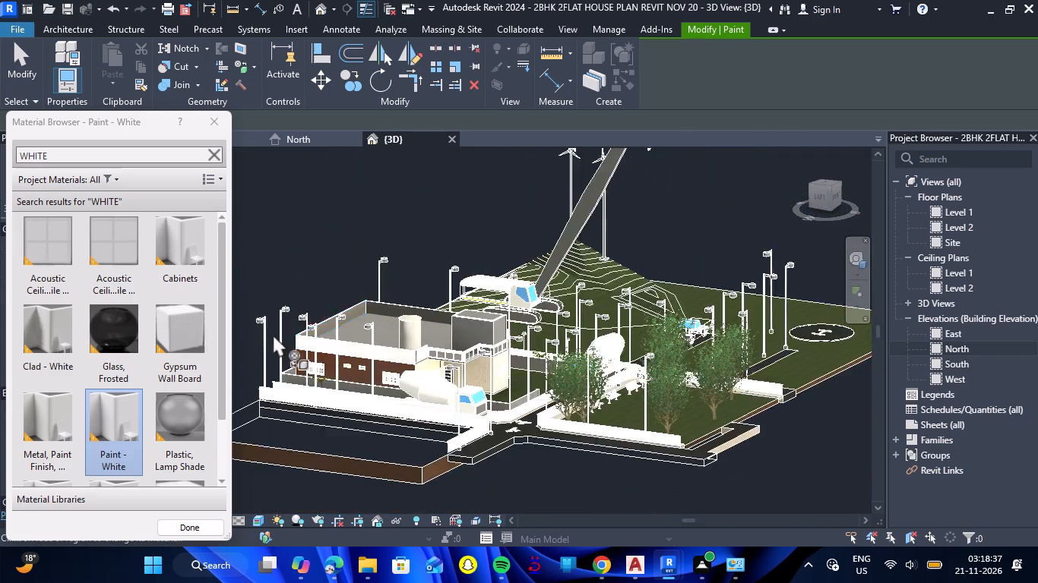
scroll(273, 334, up, 11)
scroll(280, 330, down, 6)
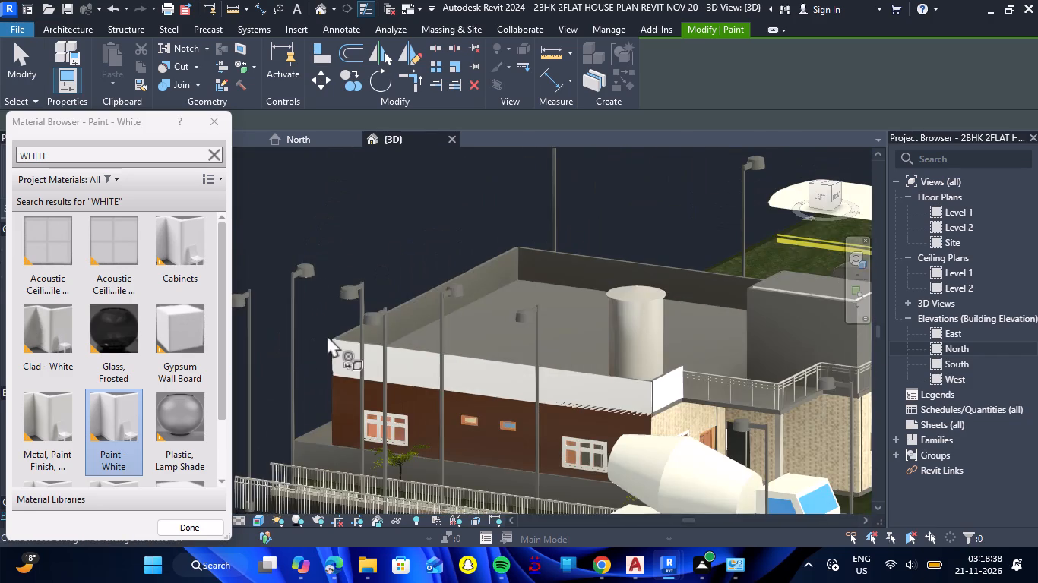
scroll(327, 335, down, 2)
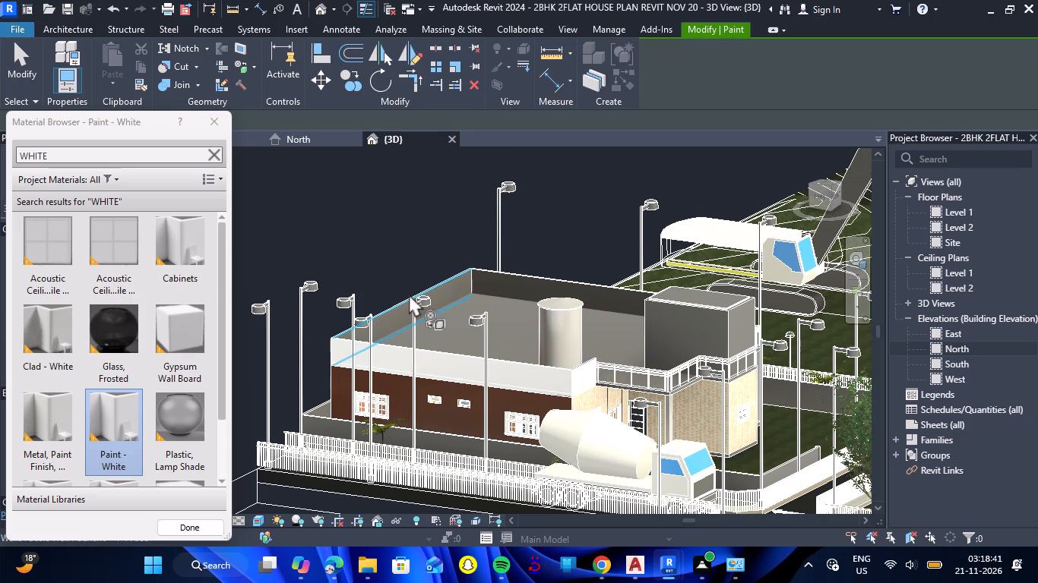
click(441, 295)
click(505, 285)
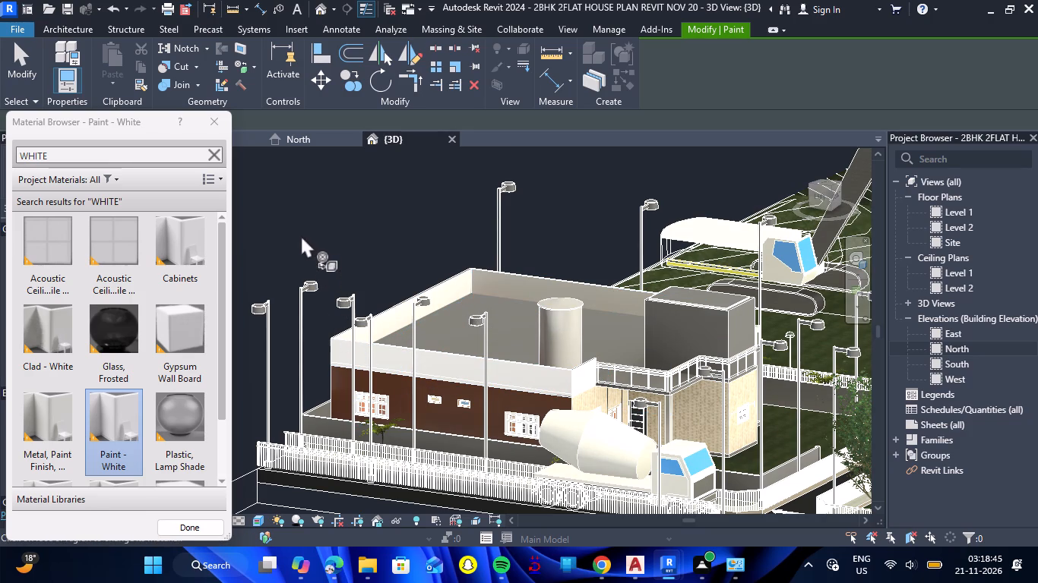
Paint the outer faces of the rear parapet and adjoining side parapet, plus the side's short return, with Paint - White.
shift+drag(300, 232, 574, 254)
shift+right_drag(300, 232, 574, 254)
scroll(549, 256, down, 7)
scroll(739, 355, up, 2)
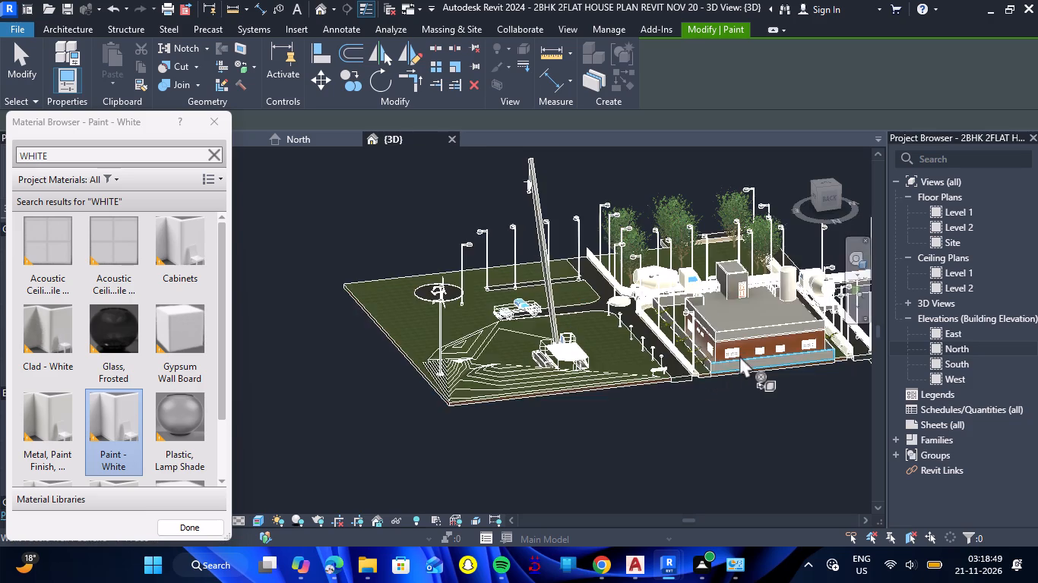
scroll(739, 355, up, 4)
click(727, 306)
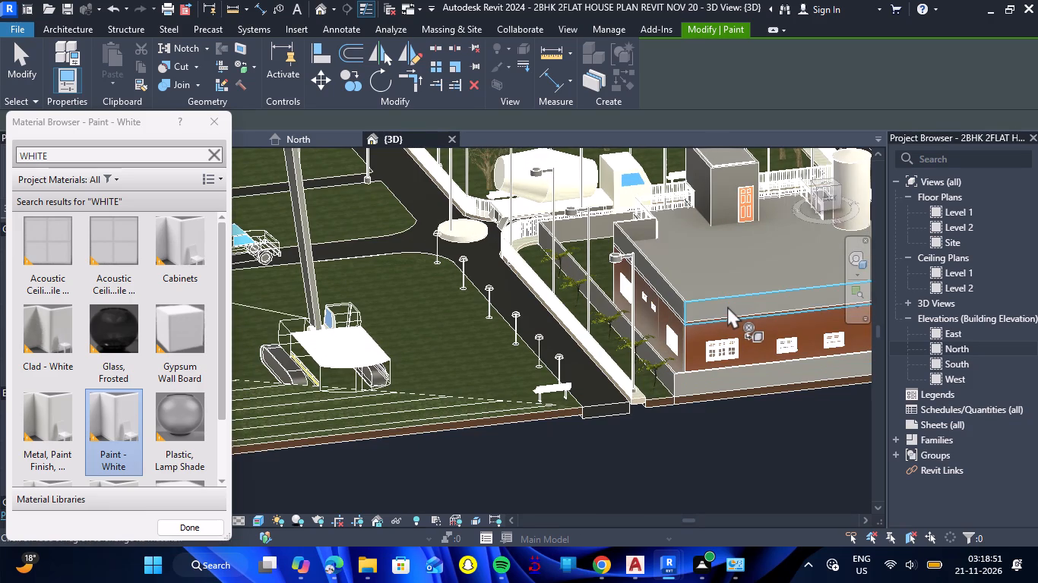
click(672, 294)
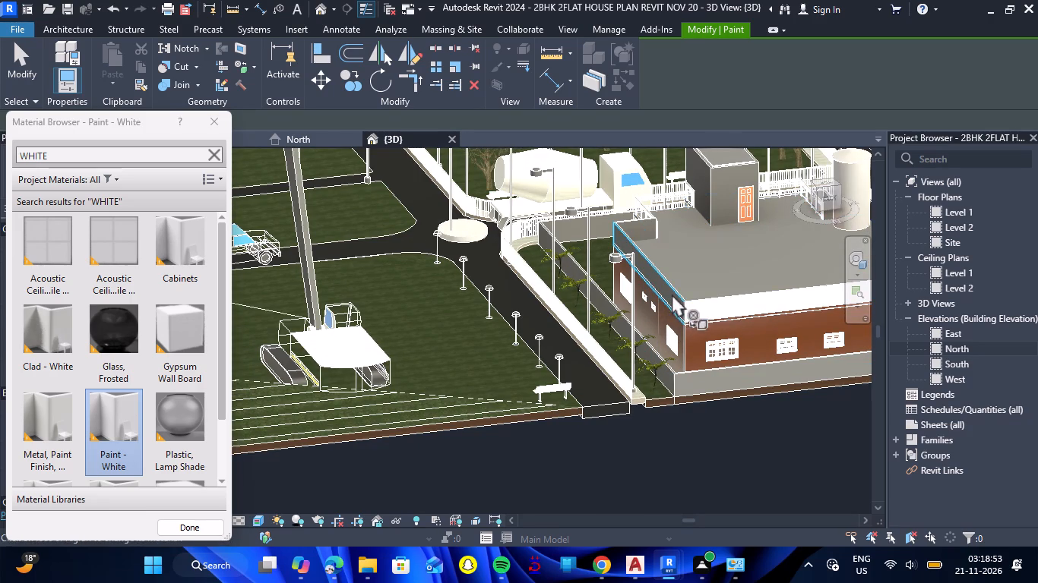
click(644, 227)
Paint the short parapet return beside the rooftop water tank and the inner parapet face behind the tank with Paint - White.
scroll(685, 309, down, 4)
scroll(793, 244, up, 8)
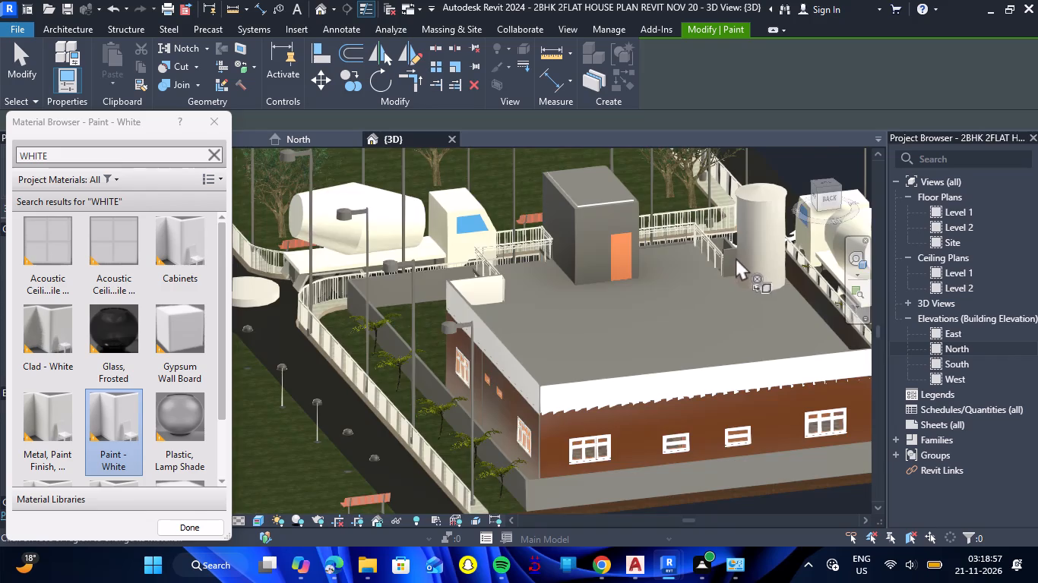
scroll(736, 257, up, 4)
click(728, 262)
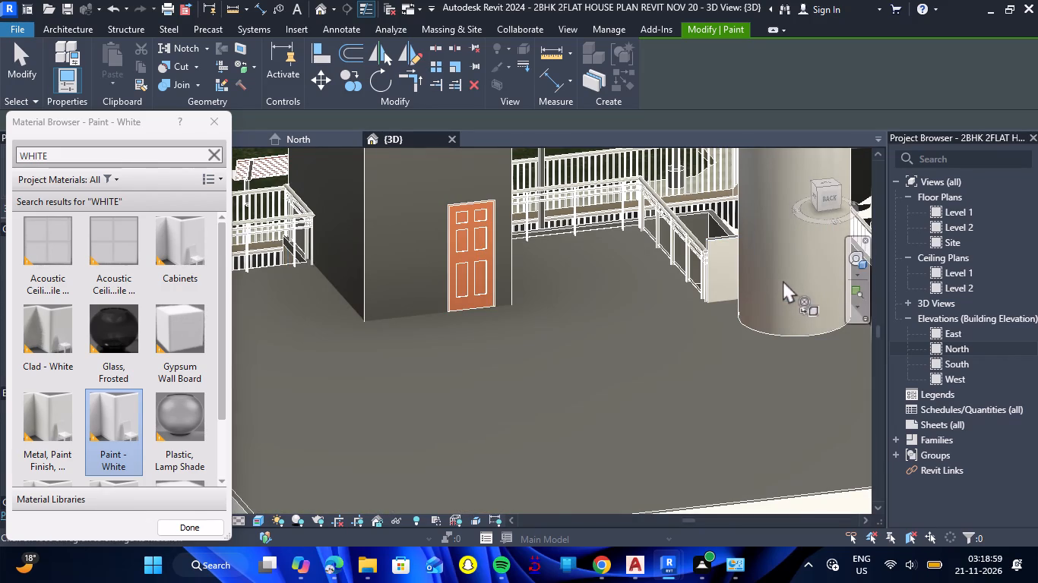
scroll(629, 283, down, 3)
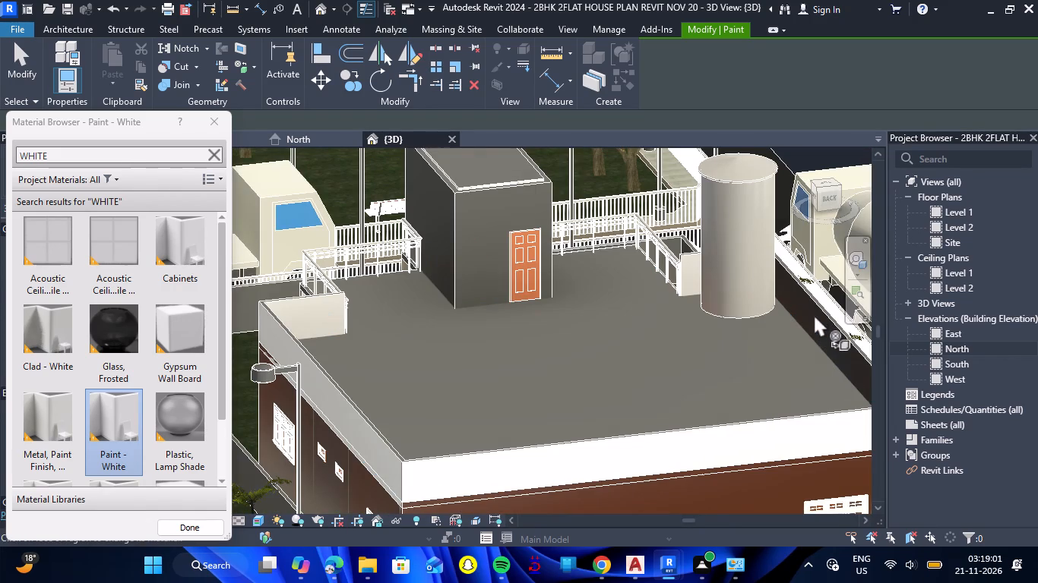
click(814, 314)
Apply Paint - White to the rear parapet's outer face and the thin jagged strip along its lower edge.
scroll(569, 357, down, 3)
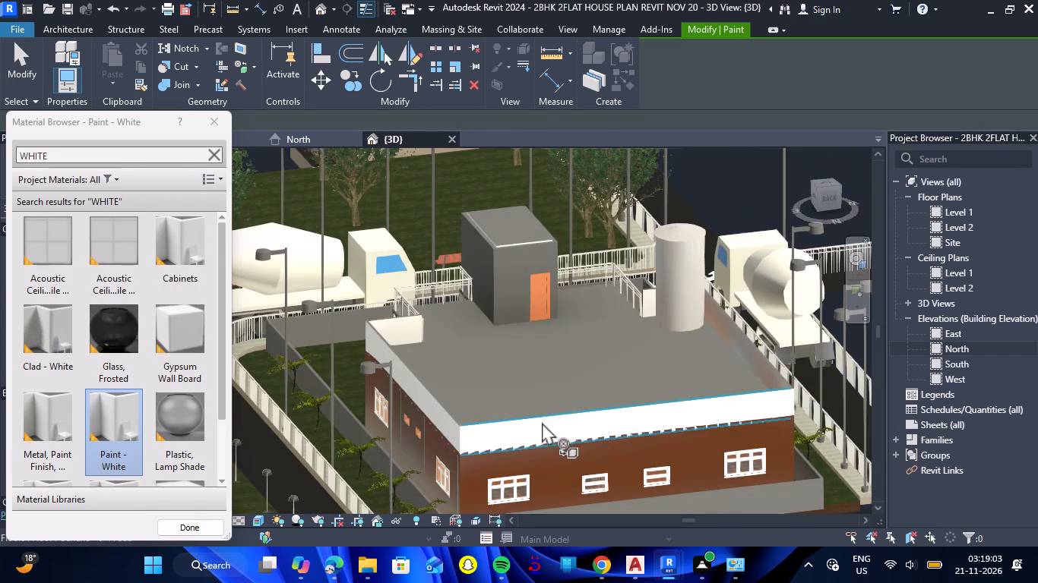
scroll(552, 374, down, 3)
scroll(595, 476, up, 4)
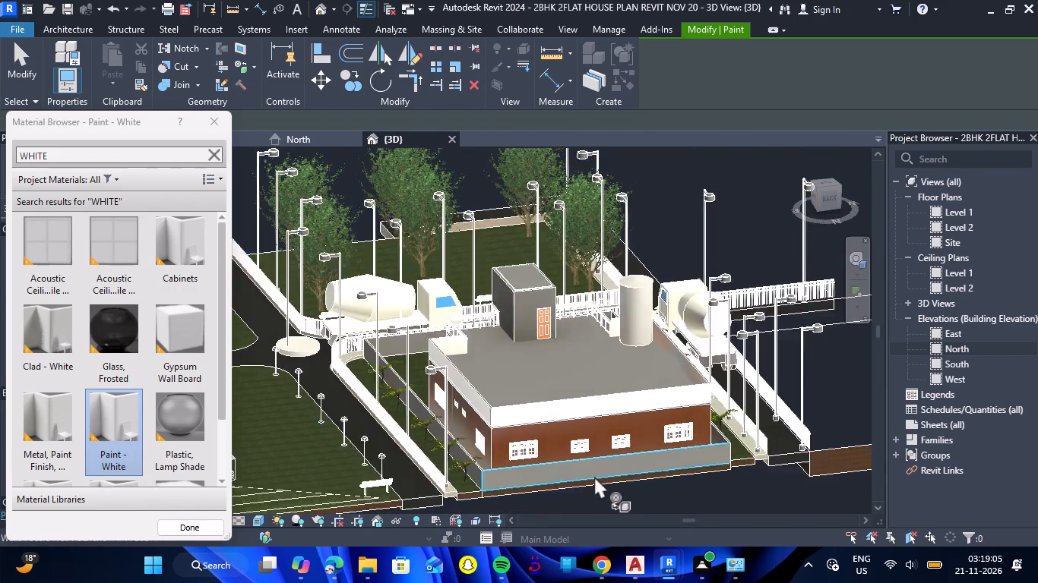
scroll(594, 476, up, 2)
scroll(412, 368, up, 6)
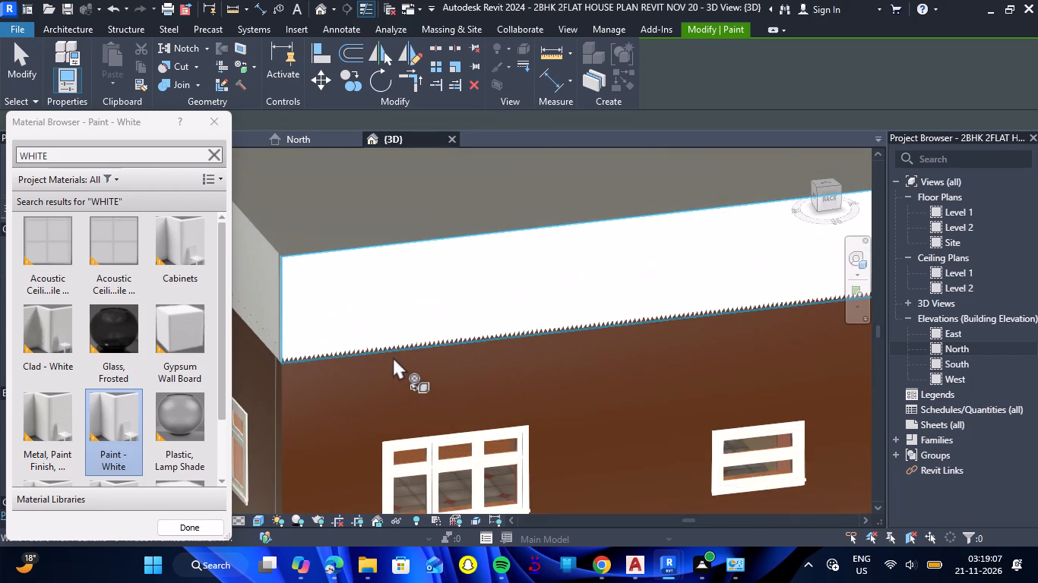
click(379, 348)
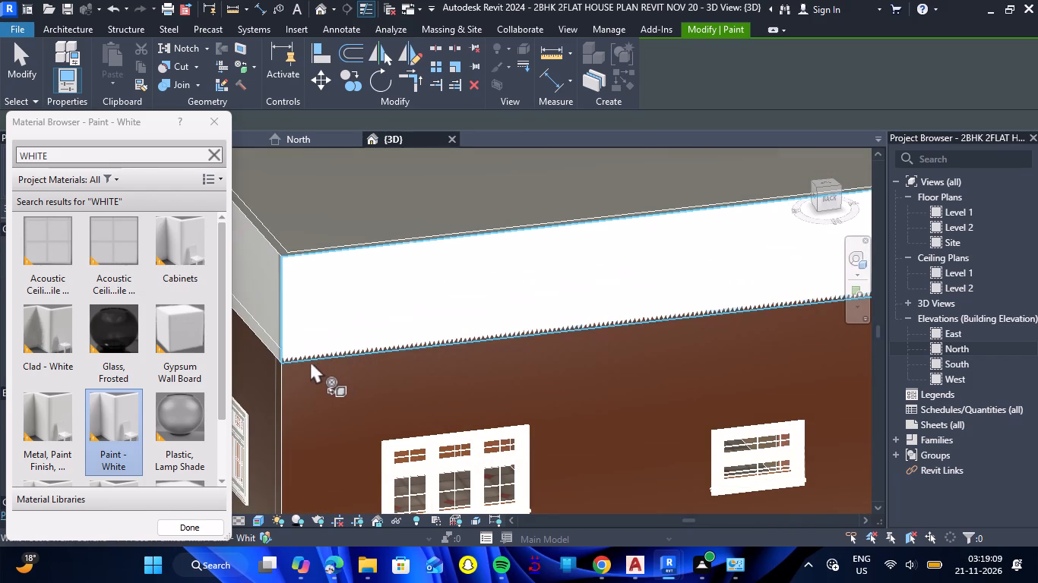
click(307, 357)
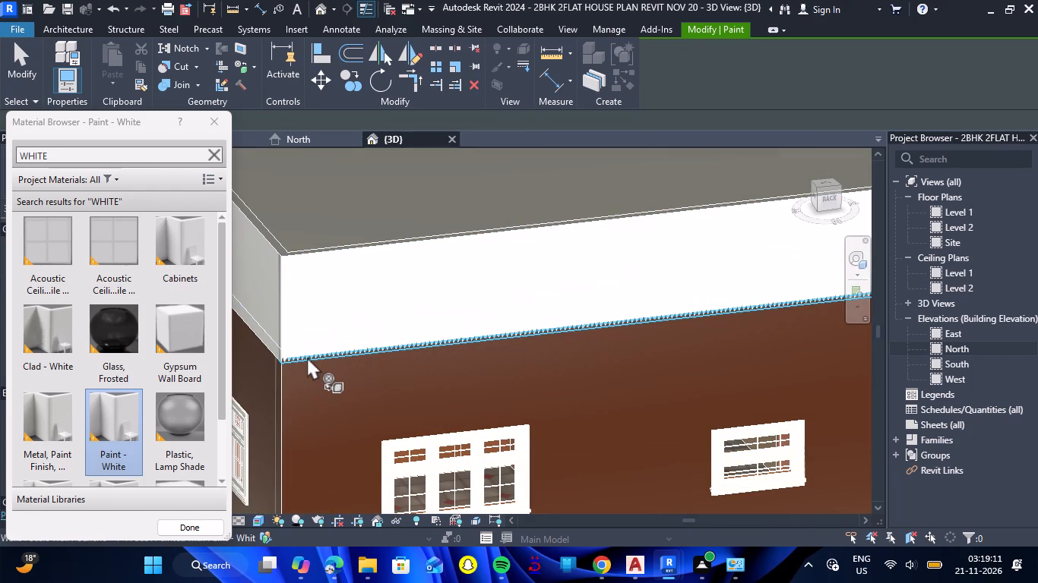
Examine the jagged joint between the white rear parapet and the brown wall, and the walls around that corner.
scroll(307, 357, up, 8)
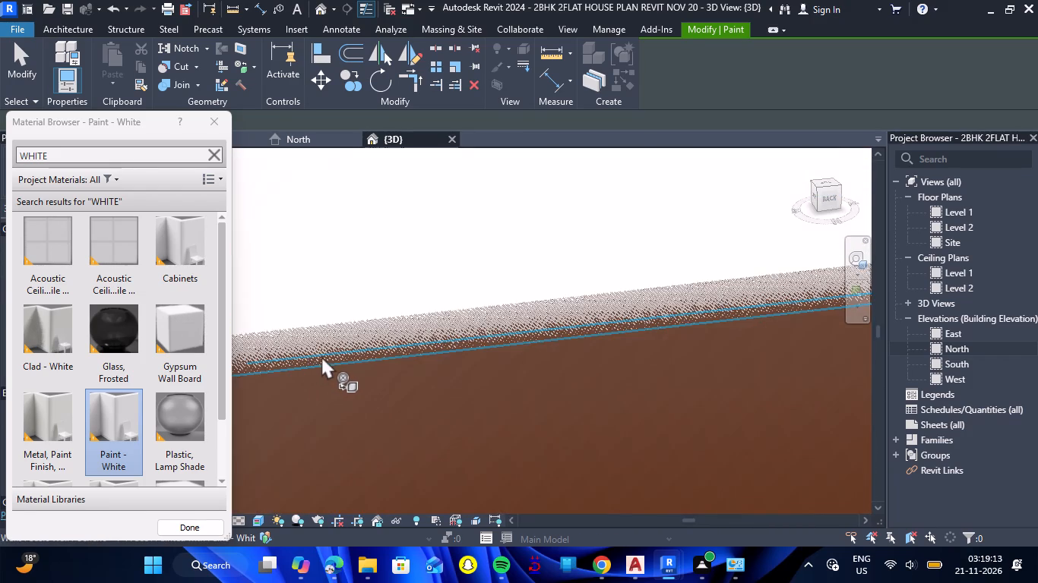
scroll(321, 356, down, 4)
scroll(261, 362, up, 9)
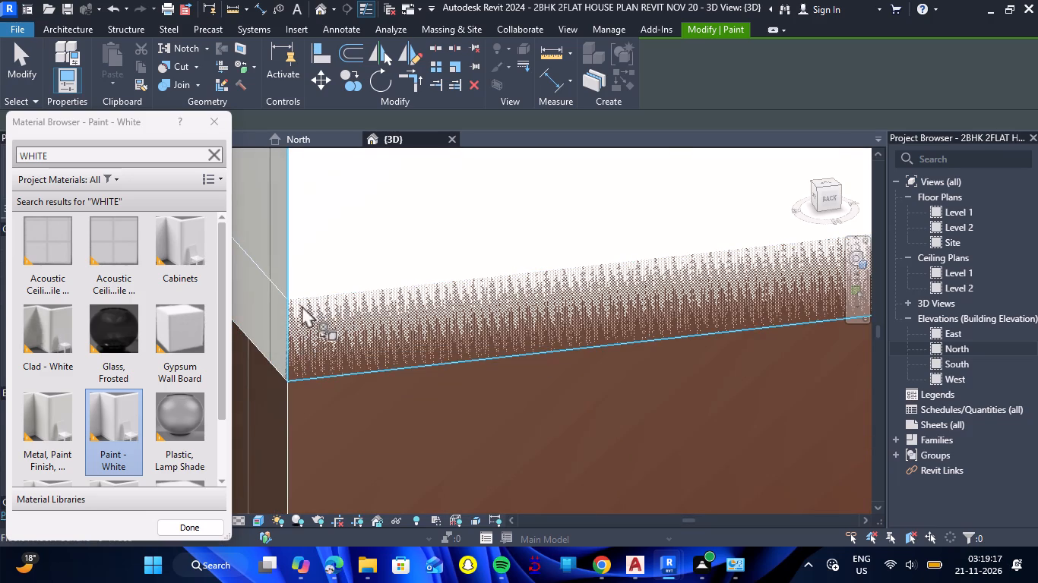
scroll(286, 317, down, 8)
scroll(362, 326, down, 5)
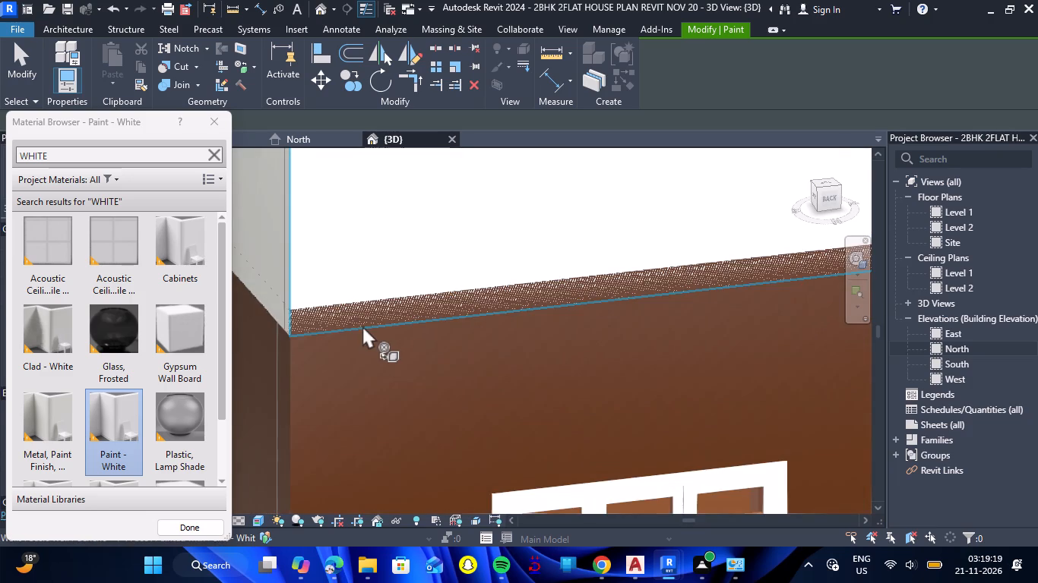
scroll(362, 326, down, 9)
scroll(333, 403, up, 6)
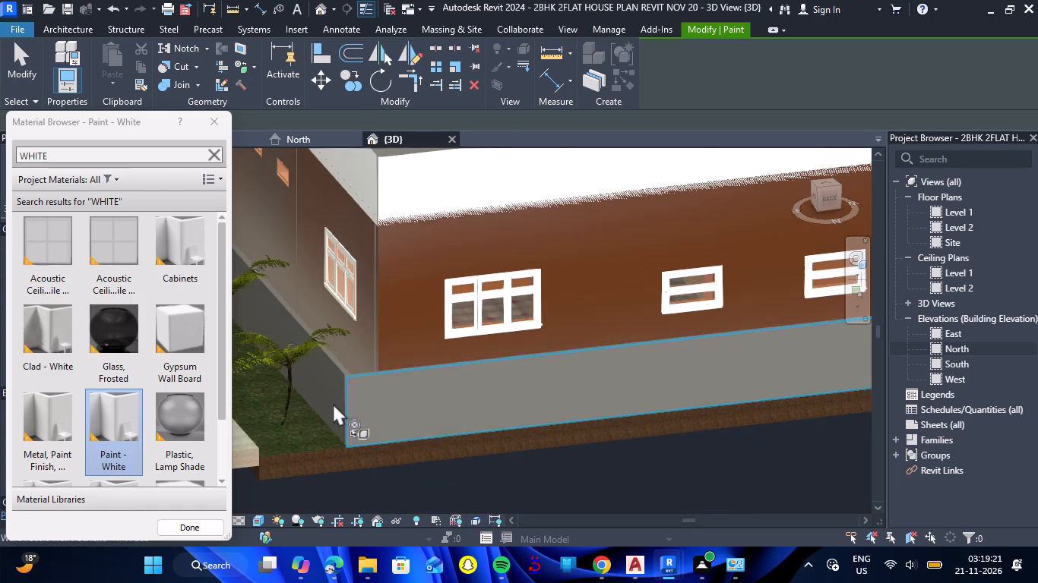
scroll(190, 368, down, 3)
scroll(188, 366, up, 6)
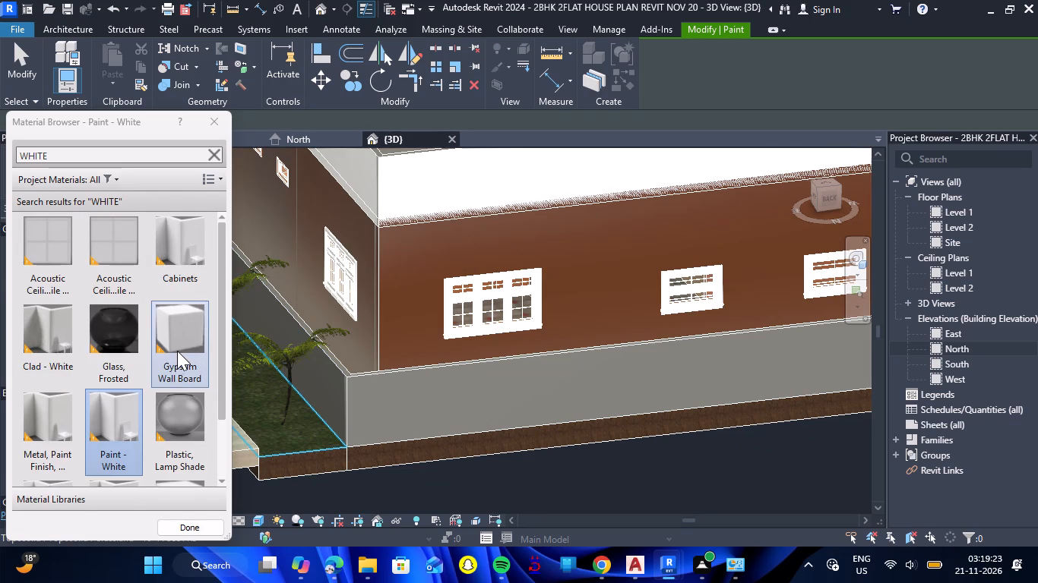
Search materials for LV, try LVW2 on the low rear boundary wall's outer face, and paint it and the adjoining side wall with LVW1.
scroll(177, 351, up, 1)
drag(122, 153, 51, 150)
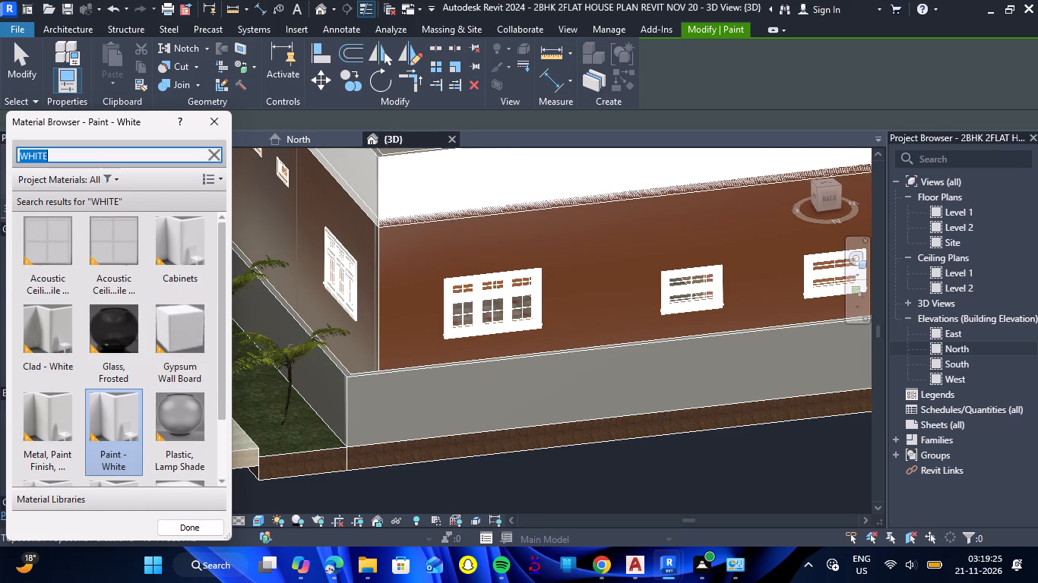
drag(51, 150, 47, 149)
text(LV)
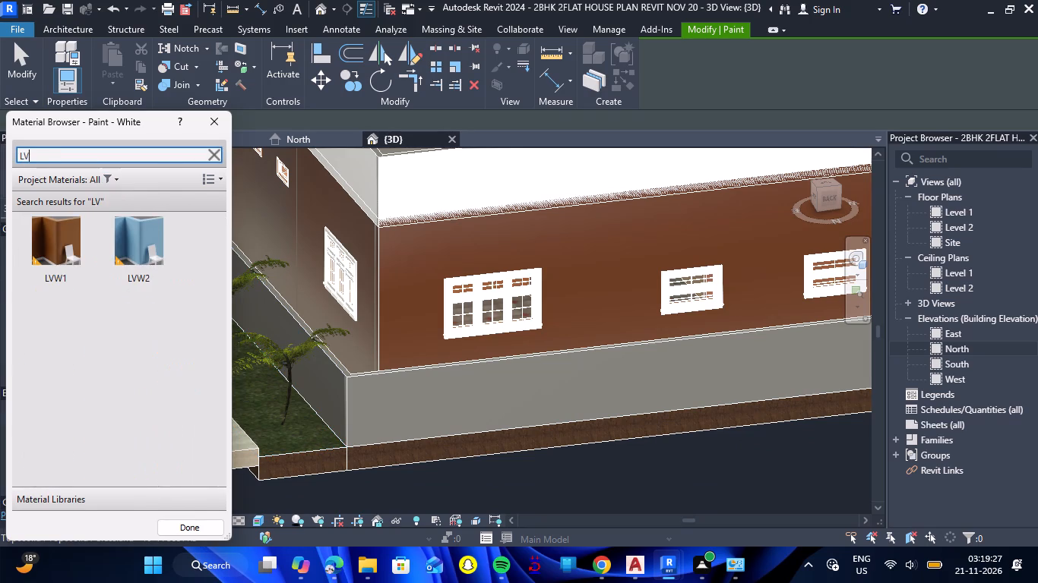
click(122, 256)
click(415, 405)
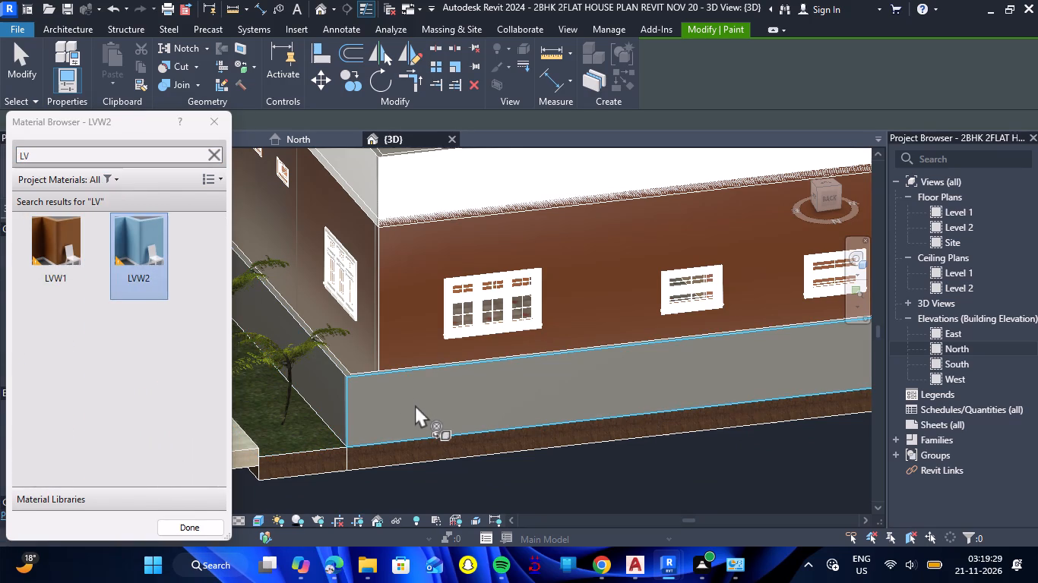
click(73, 266)
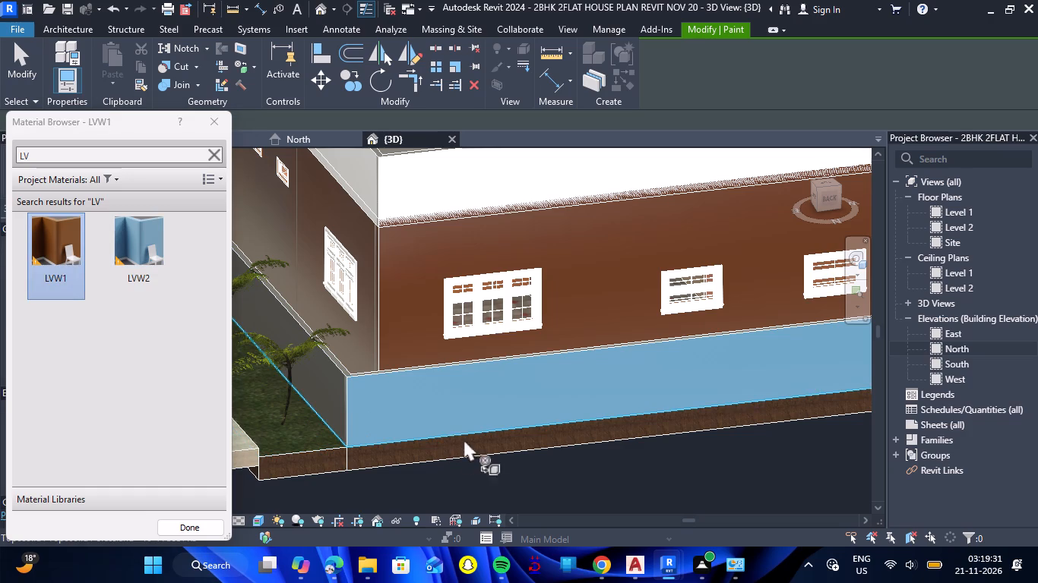
click(441, 414)
click(324, 388)
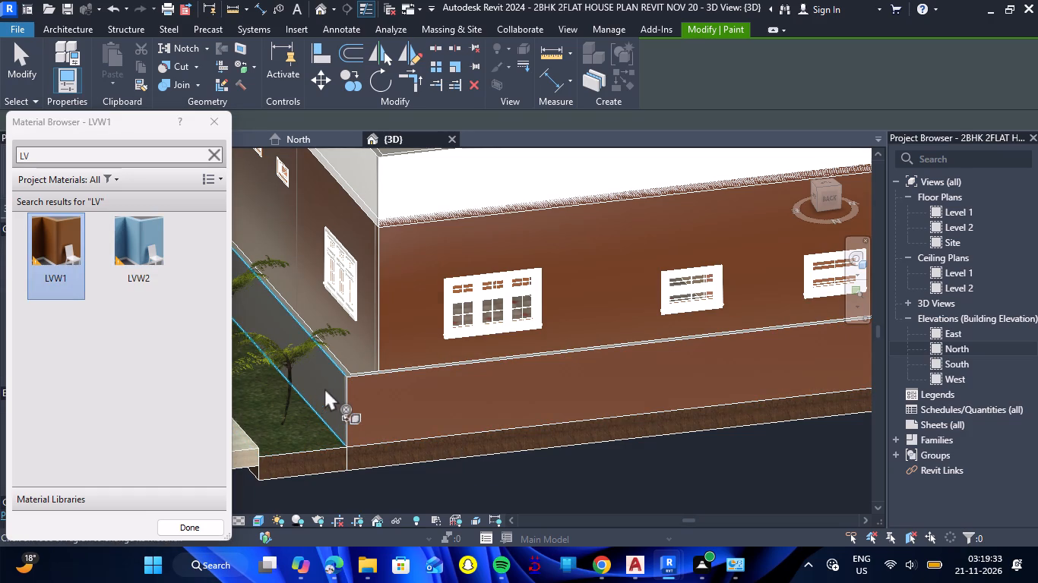
Paint the water-tank side boundary wall's outer face and the adjoining front boundary wall's inner face with LVW1.
scroll(388, 408, down, 7)
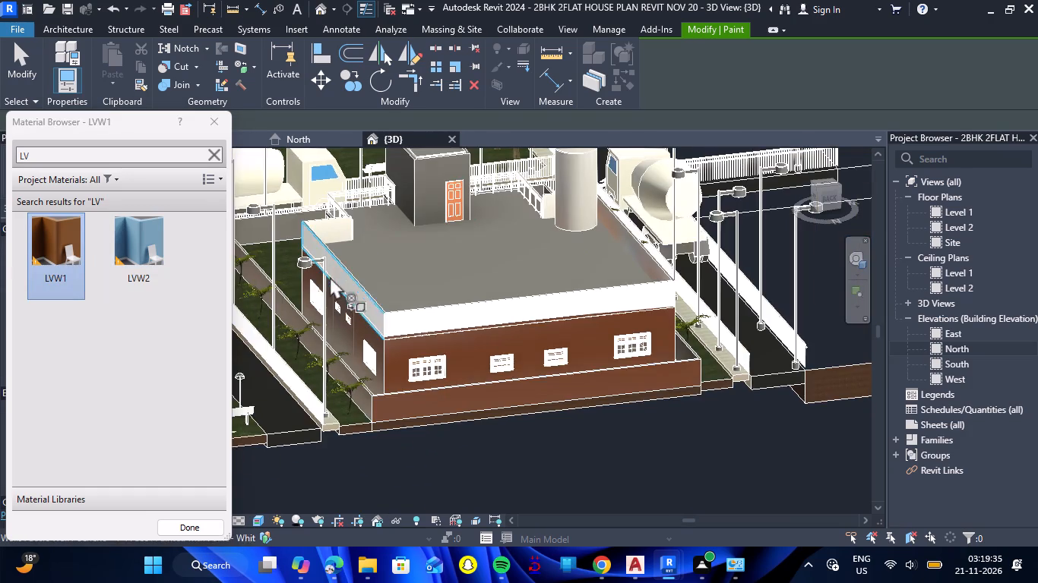
scroll(420, 320, down, 4)
shift+drag(576, 395, 547, 411)
shift+right_drag(576, 395, 547, 411)
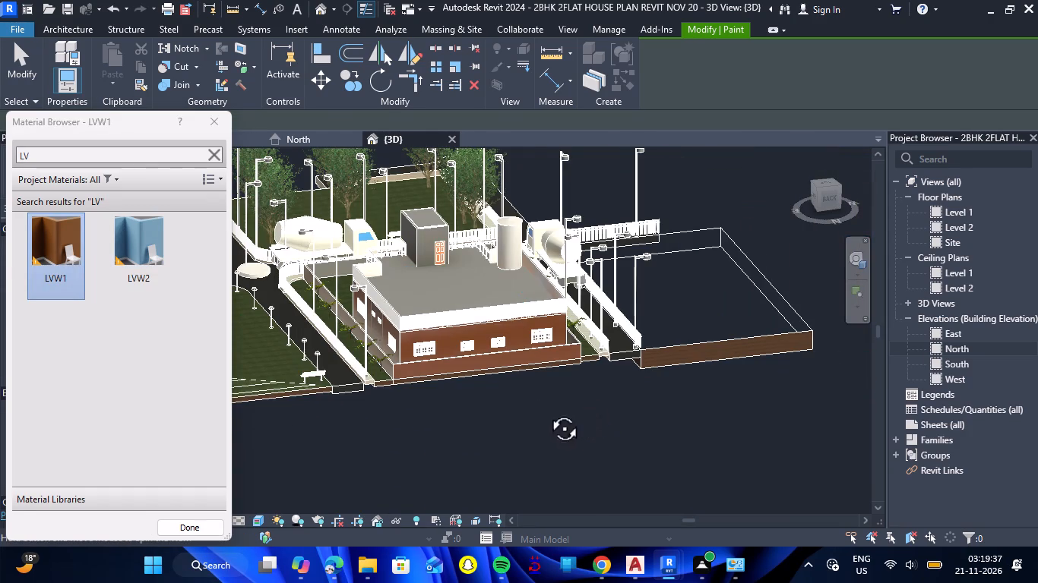
shift+right_drag(547, 411, 493, 408)
shift+drag(547, 411, 493, 408)
scroll(396, 378, up, 6)
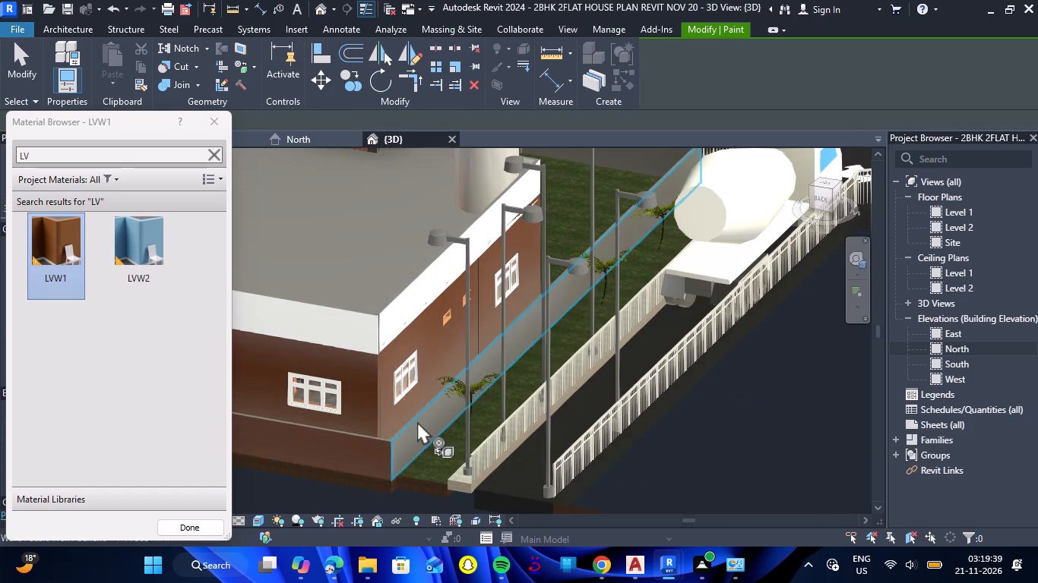
click(416, 422)
scroll(415, 420, down, 6)
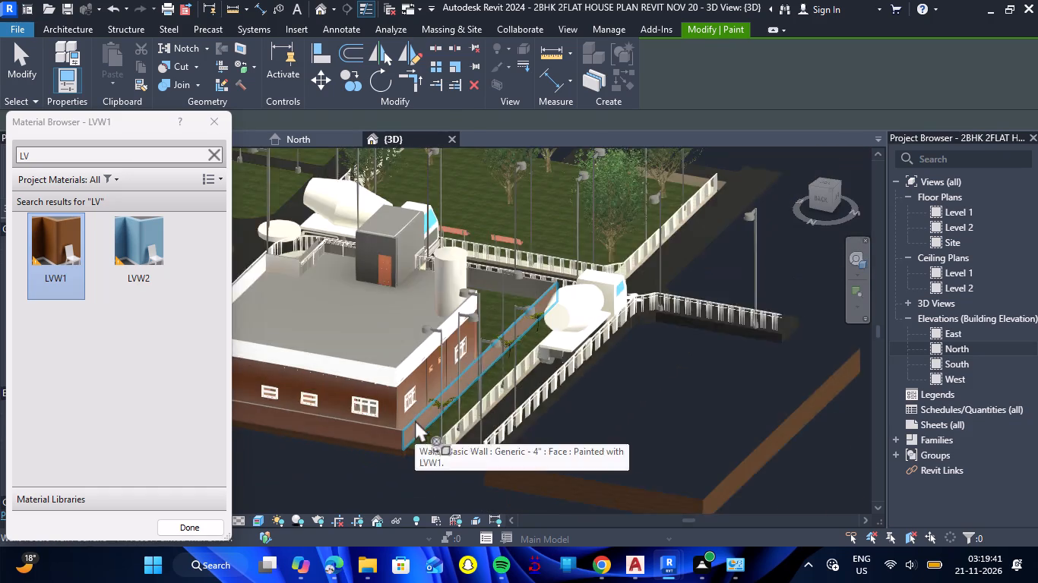
scroll(517, 299, up, 7)
click(512, 307)
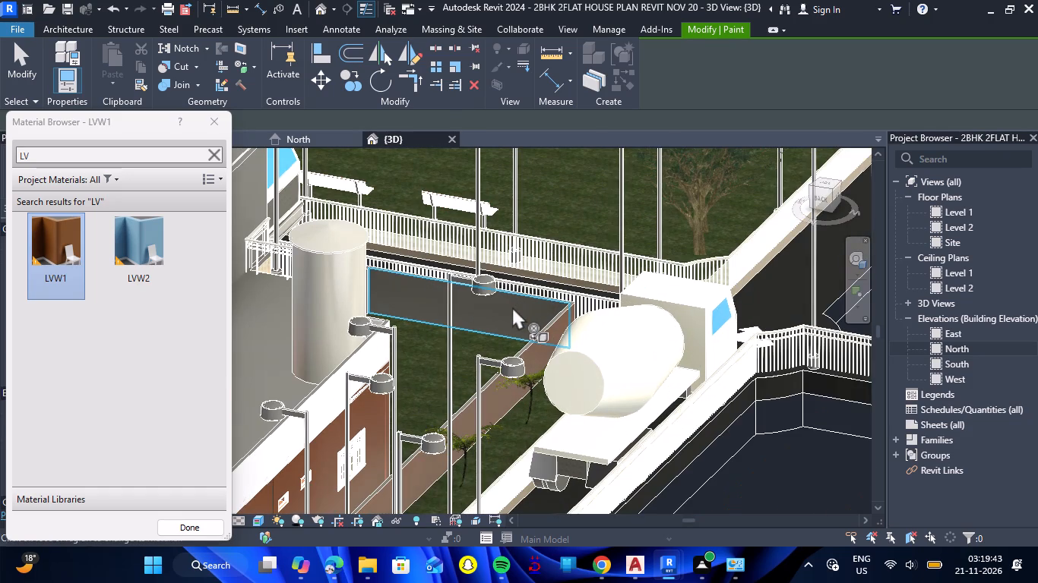
Apply LVW1 to the tank-side boundary wall's outer face from the front and to the opposite side boundary wall's inner face.
scroll(511, 308, down, 2)
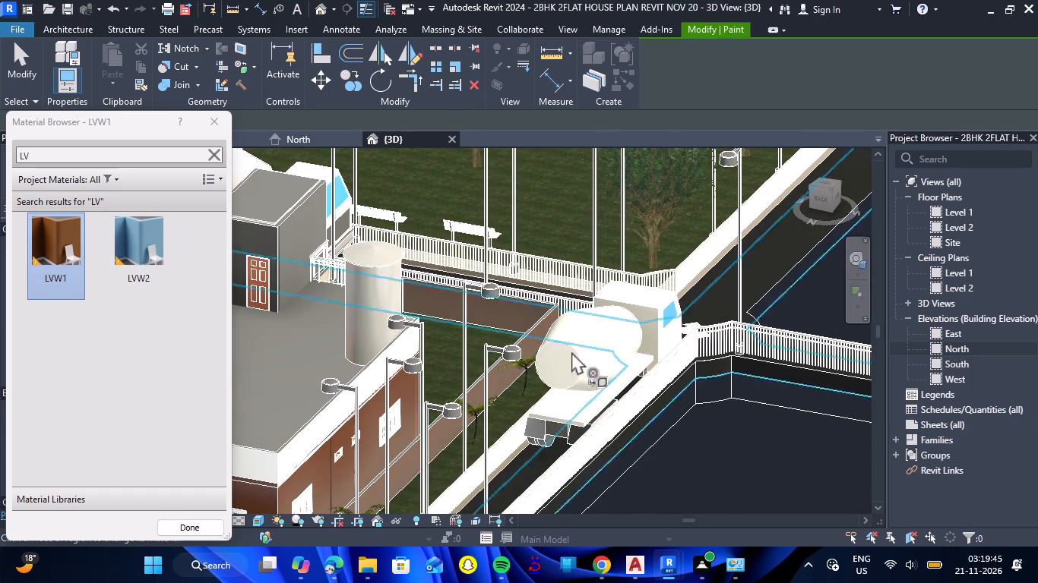
scroll(577, 352, up, 7)
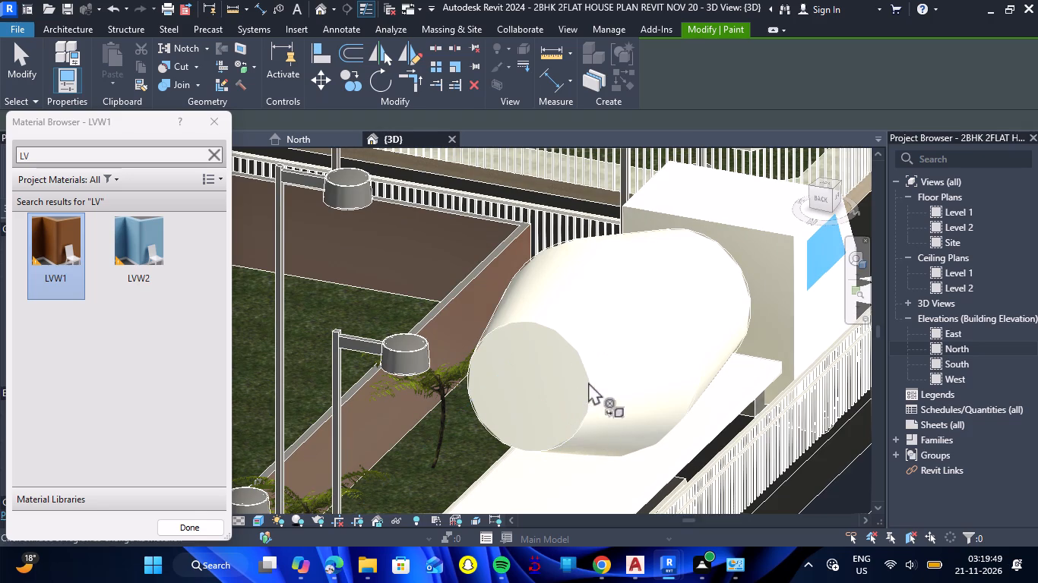
scroll(615, 294, down, 7)
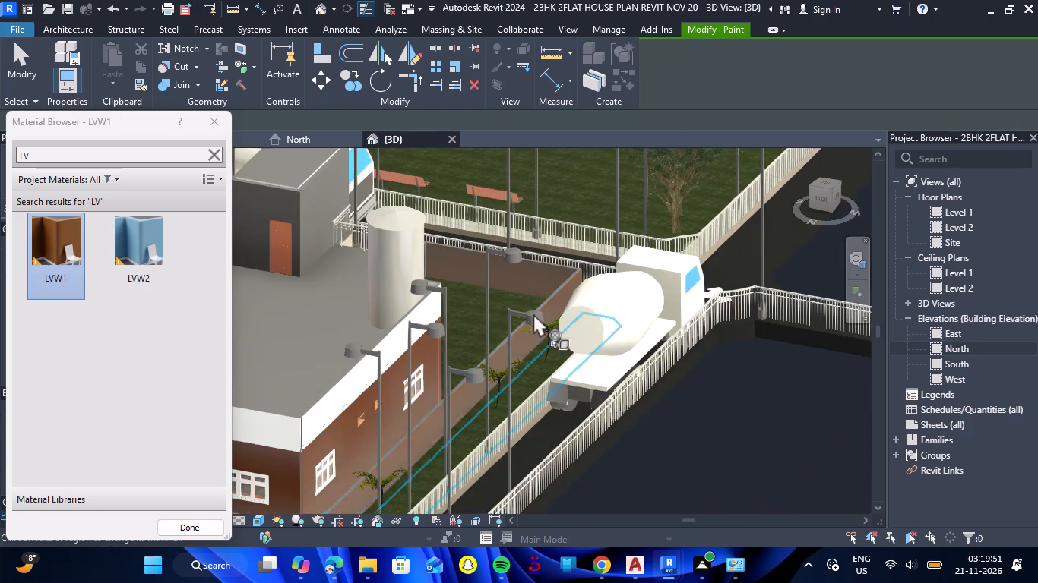
scroll(533, 314, down, 9)
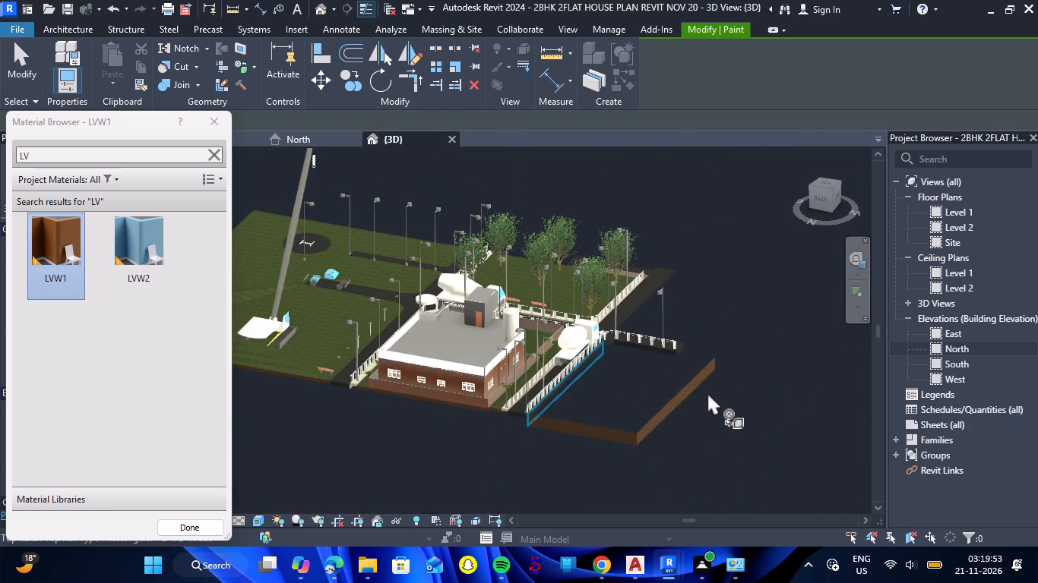
drag(742, 385, 459, 400)
shift+right_drag(742, 385, 459, 400)
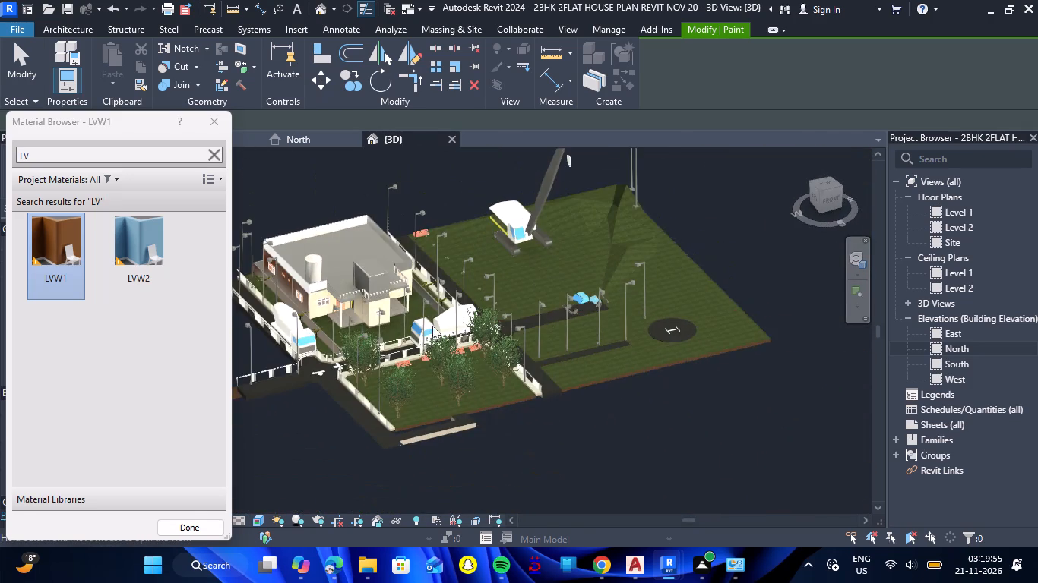
scroll(434, 296, up, 6)
scroll(435, 304, down, 5)
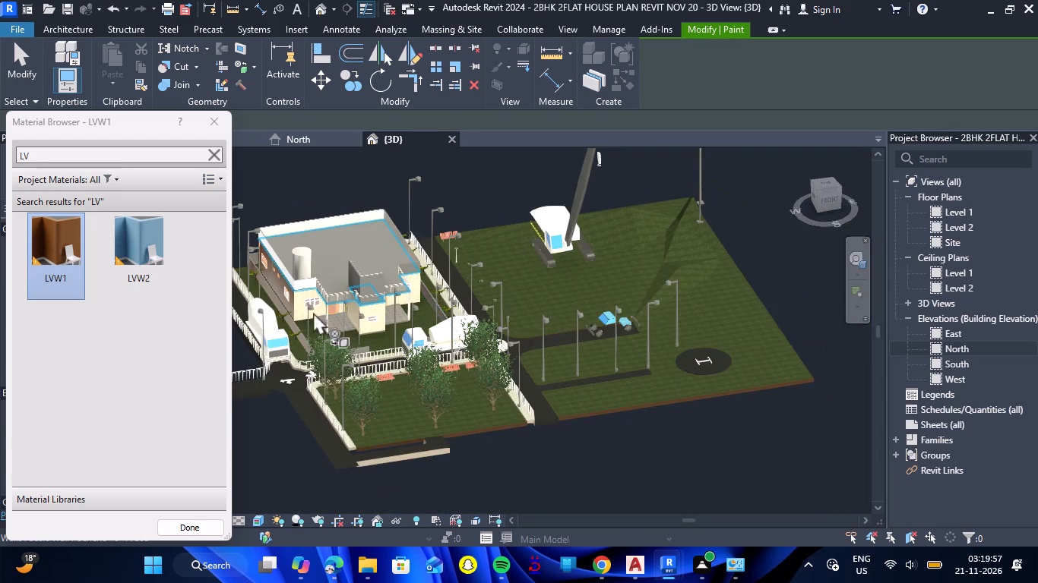
scroll(286, 312, up, 7)
scroll(309, 385, up, 4)
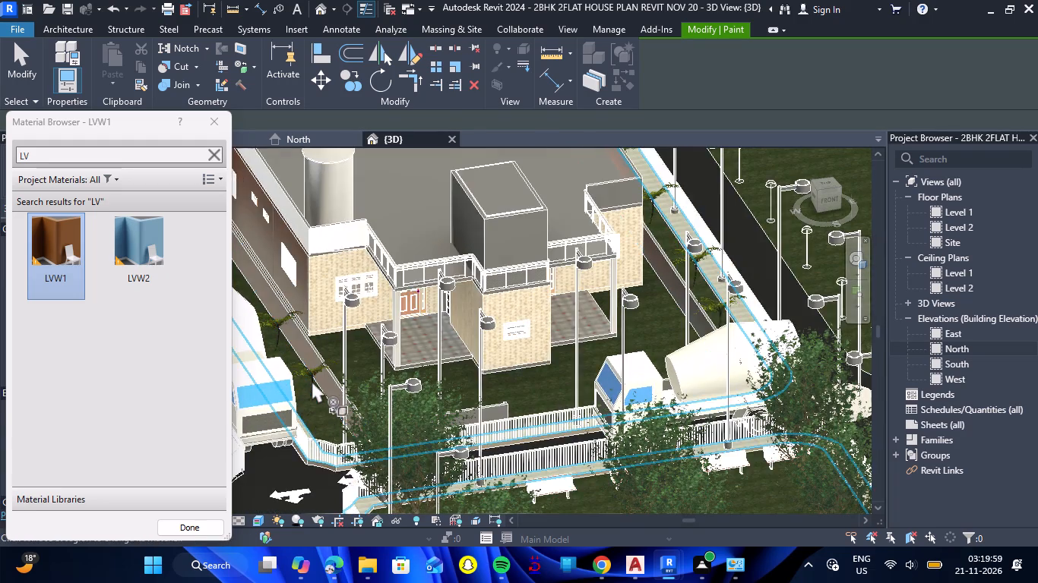
scroll(312, 380, up, 4)
click(366, 380)
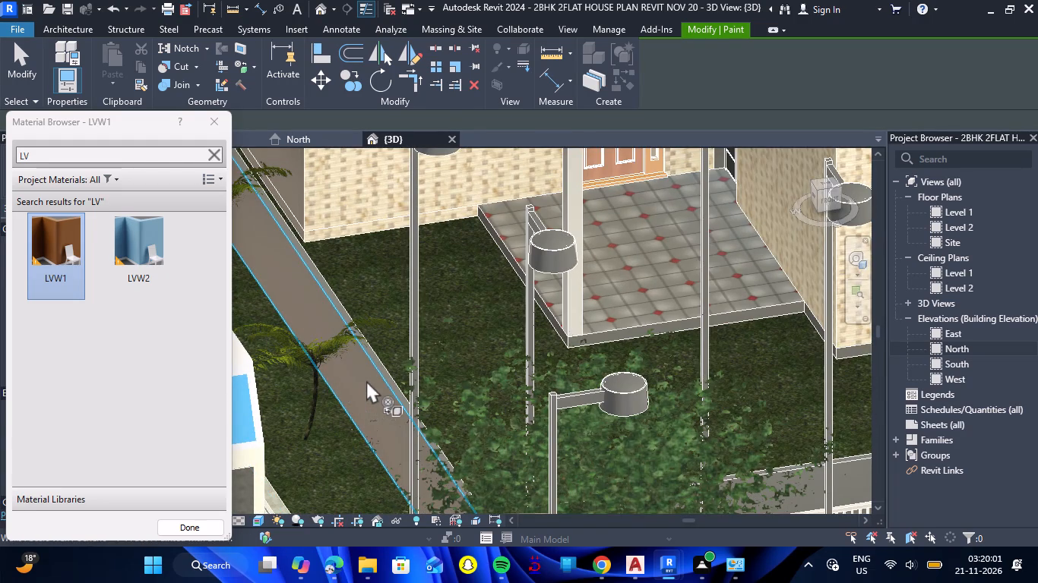
scroll(366, 377, down, 9)
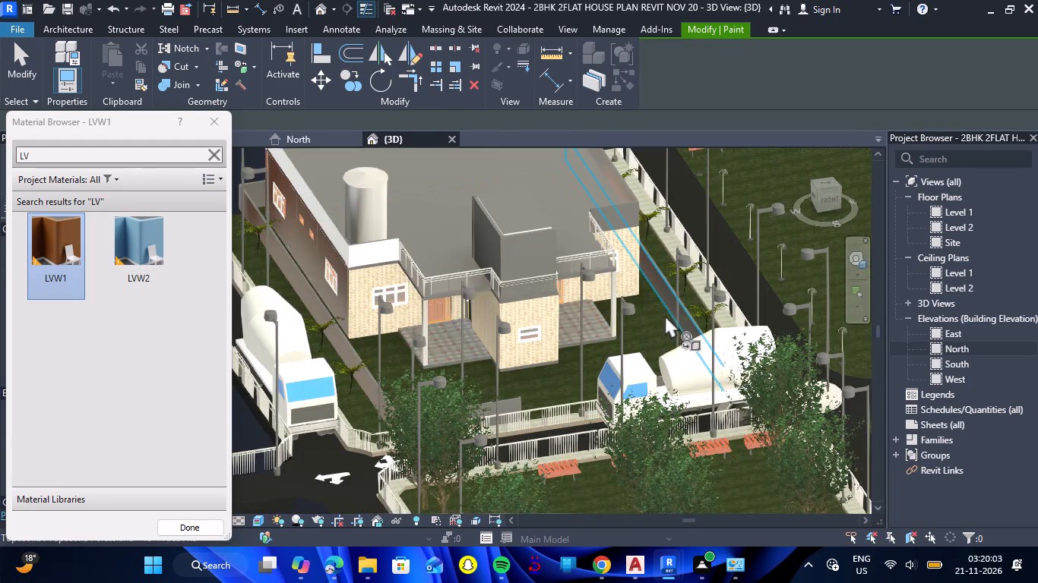
scroll(668, 307, up, 6)
click(676, 296)
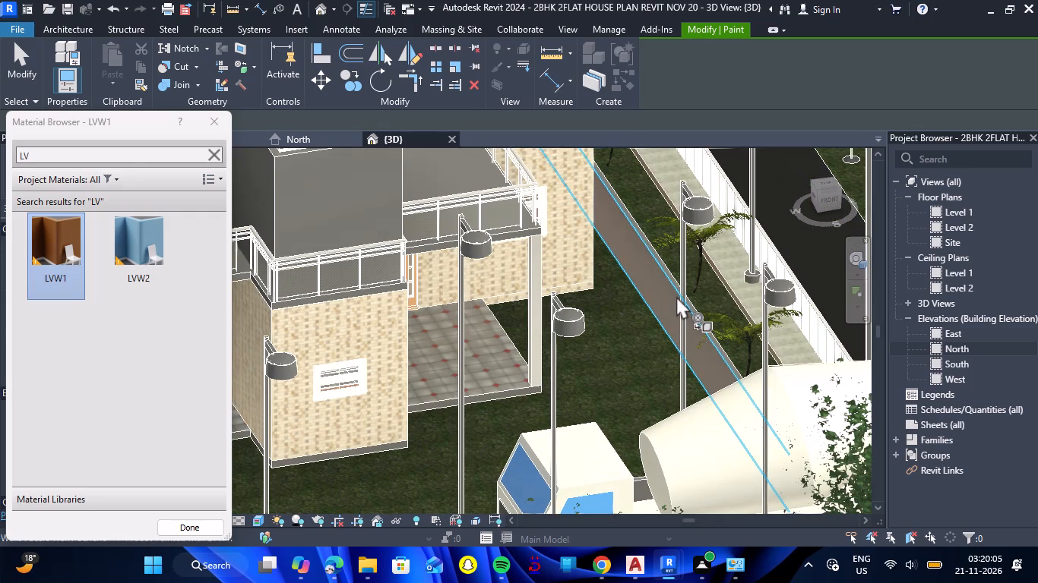
Paint the inner face of the rear boundary wall behind the house with LVW1.
scroll(675, 296, down, 7)
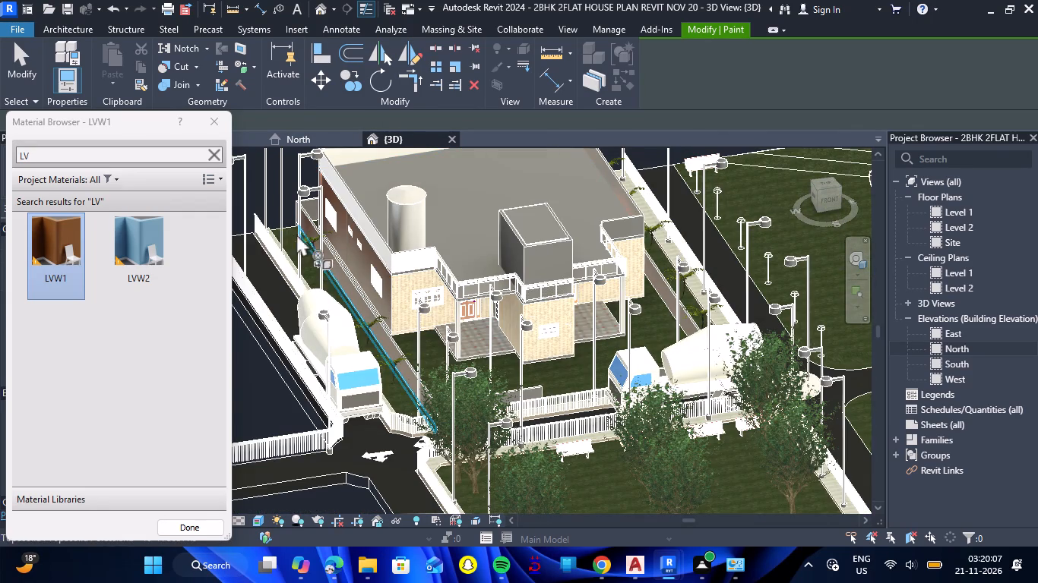
scroll(263, 204, up, 5)
scroll(367, 198, up, 7)
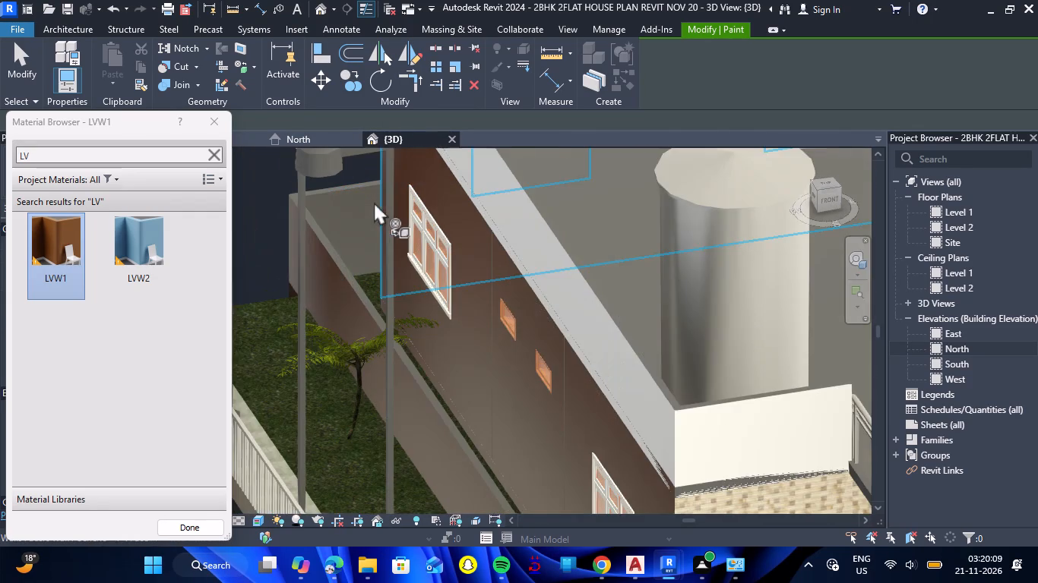
click(362, 210)
scroll(347, 213, down, 13)
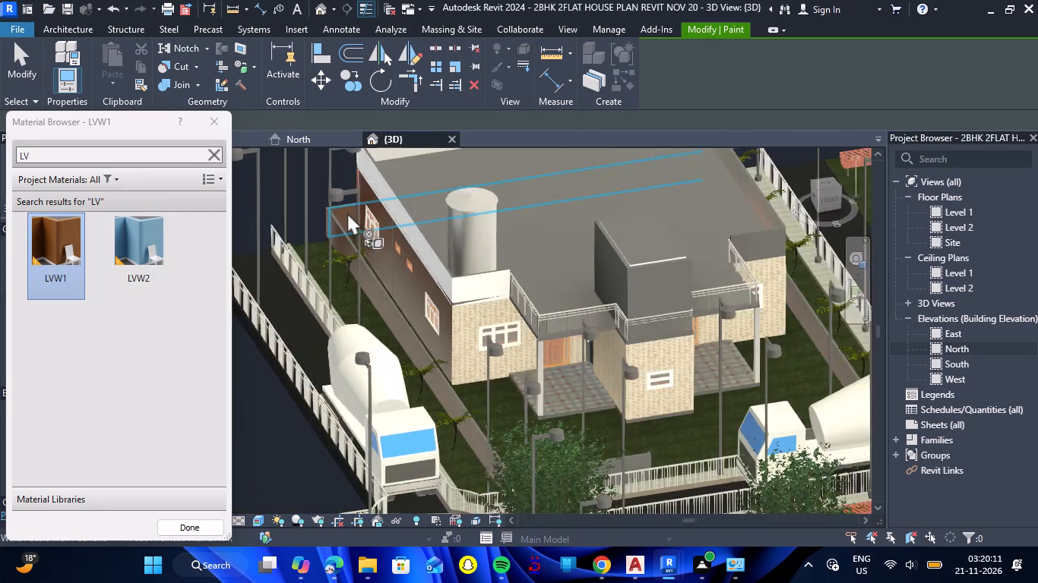
Paint the outer face of the short front boundary wall segment behind the roadside railing with LVW1.
scroll(347, 213, down, 3)
scroll(420, 326, up, 8)
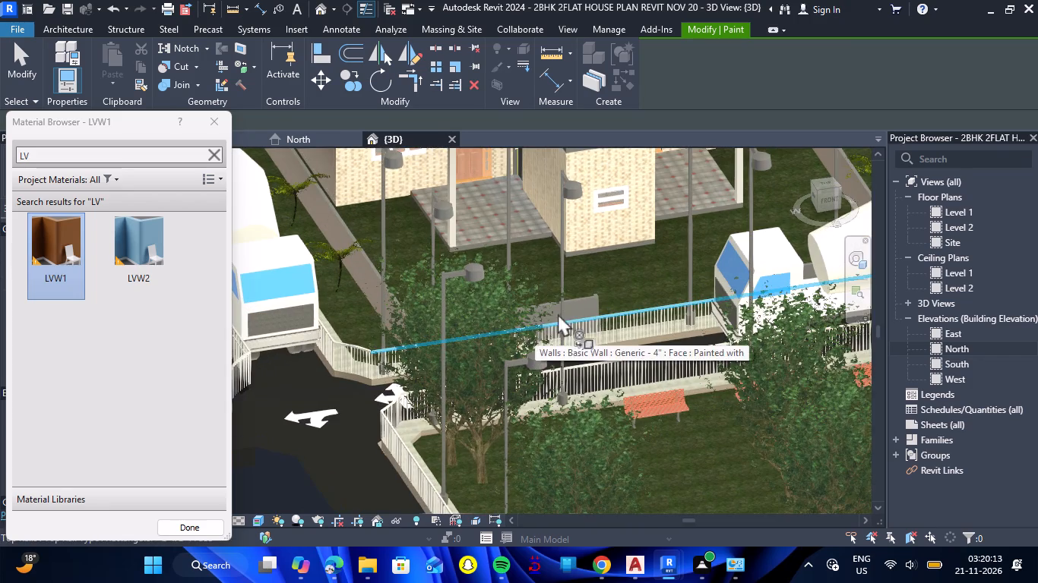
scroll(557, 314, up, 5)
click(584, 305)
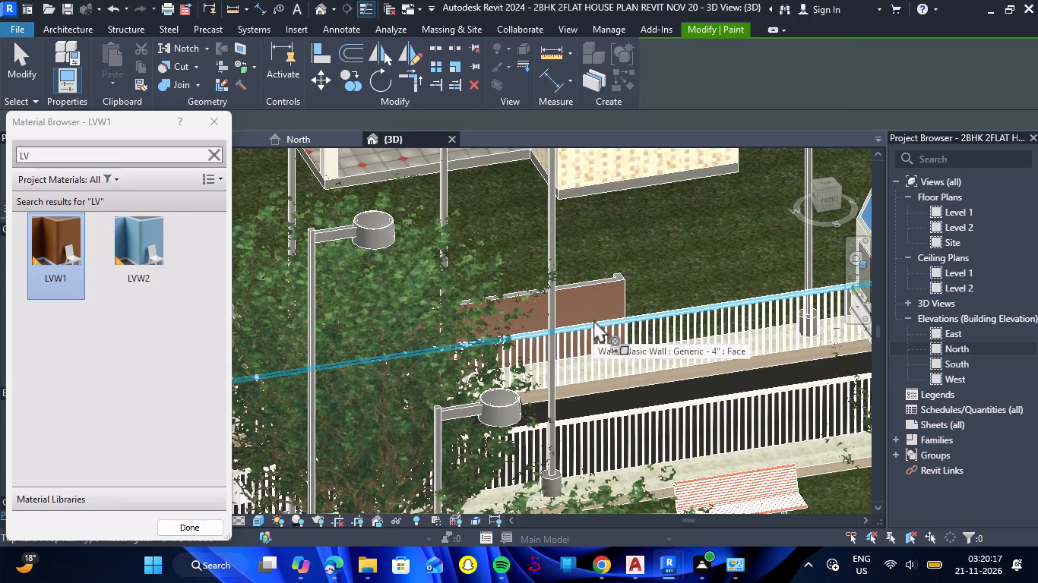
Apply LVW1 to the faces of the roadside railing's top rail in front of the short front boundary wall.
click(593, 320)
scroll(580, 318, up, 8)
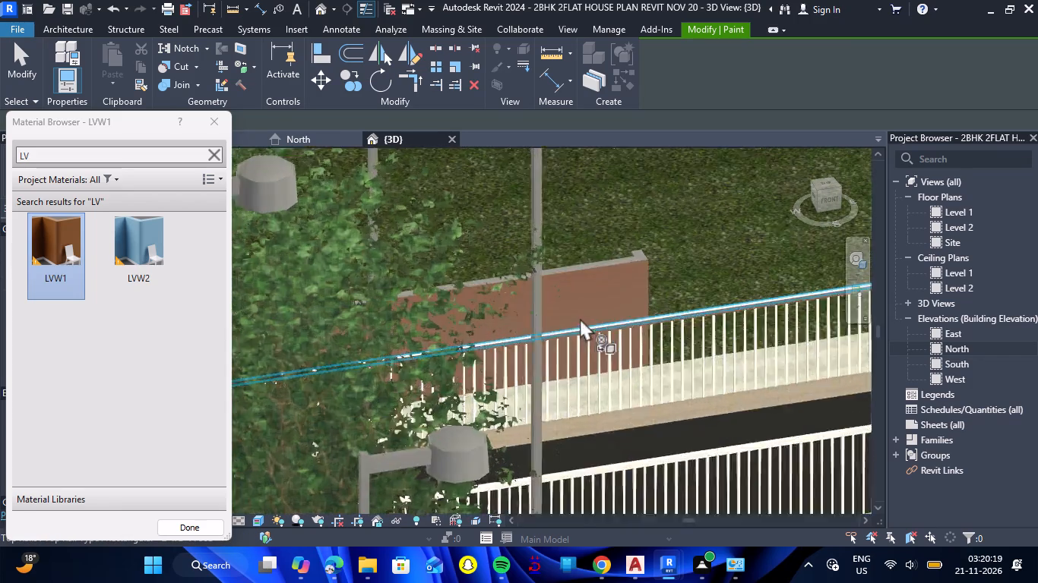
scroll(576, 330, up, 7)
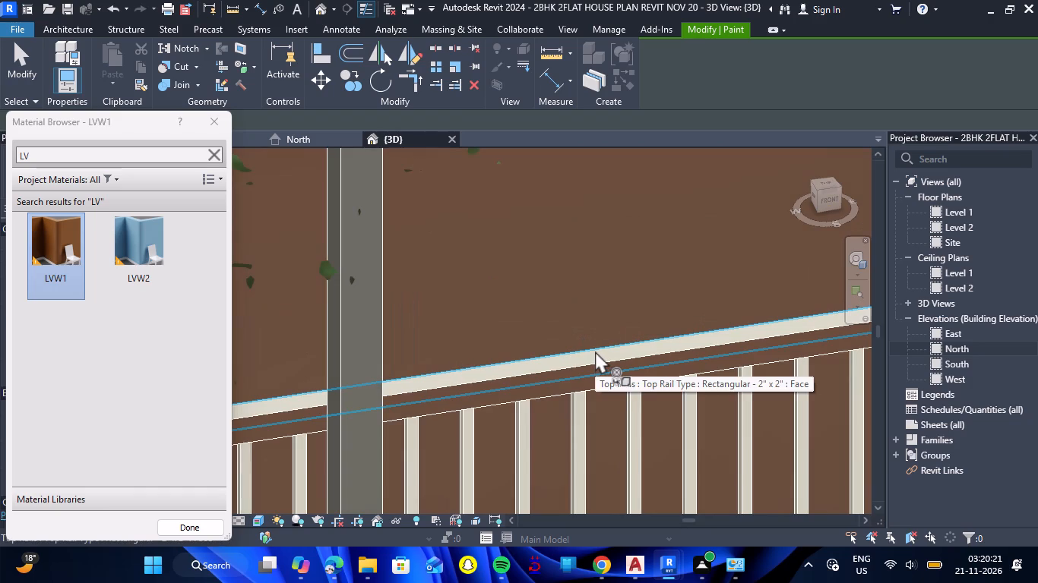
click(595, 351)
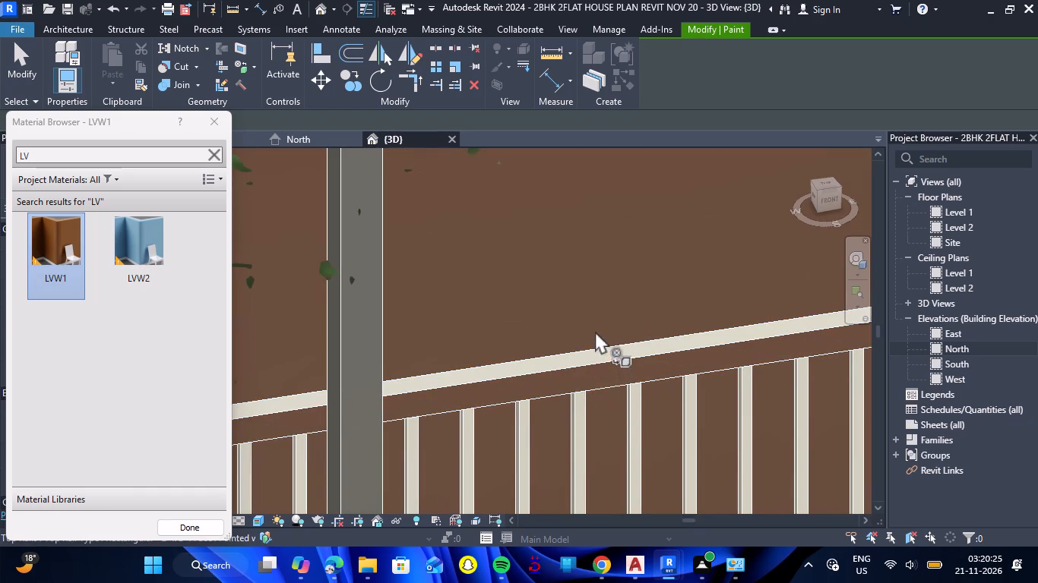
click(603, 373)
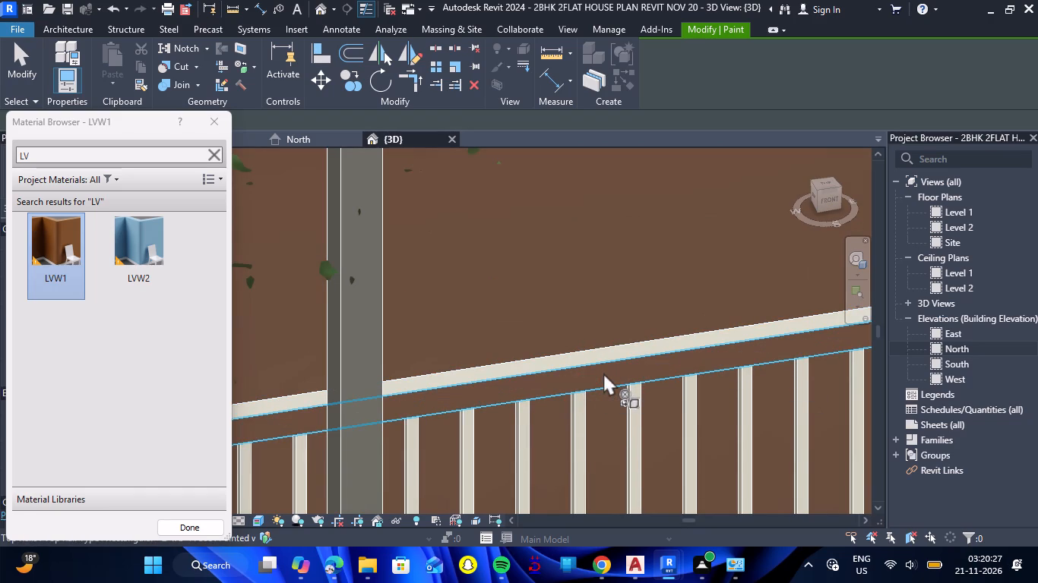
Paint the outer face of the front boundary wall segment behind the concrete mixer truck with LVW1.
scroll(514, 347, down, 16)
scroll(505, 348, down, 5)
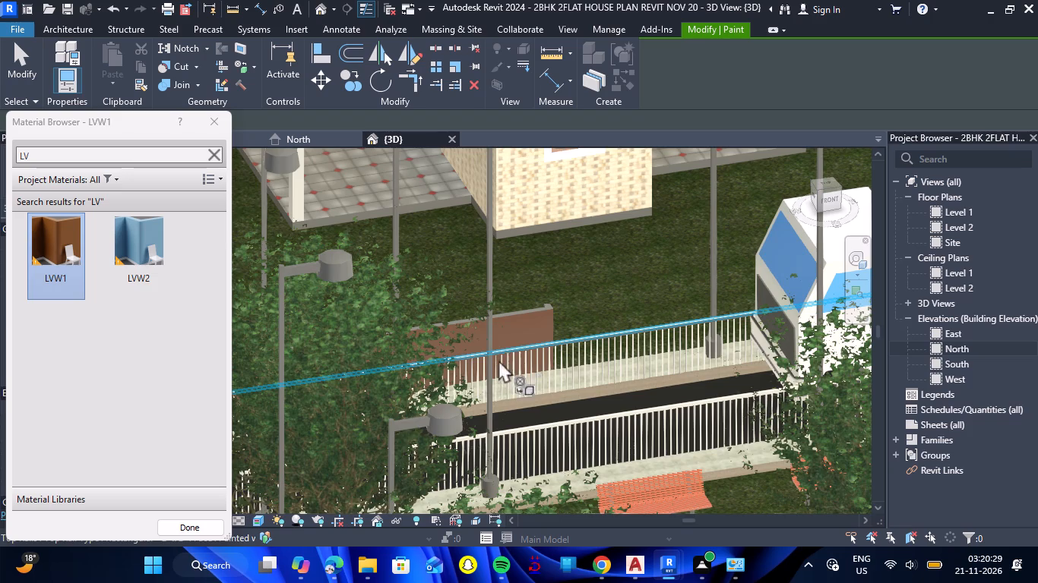
scroll(530, 361, down, 5)
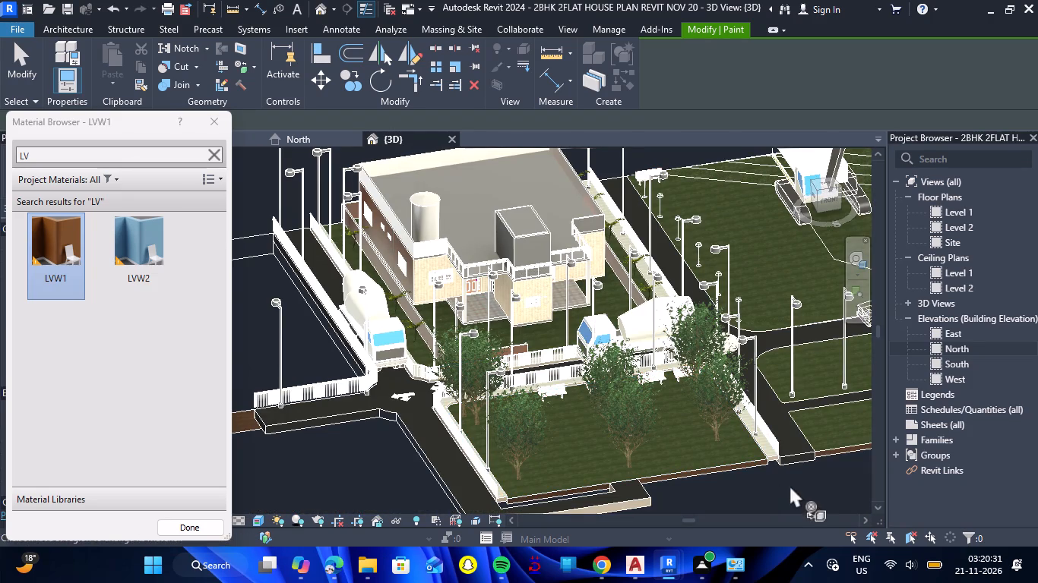
shift+drag(790, 485, 682, 477)
shift+right_drag(790, 485, 682, 477)
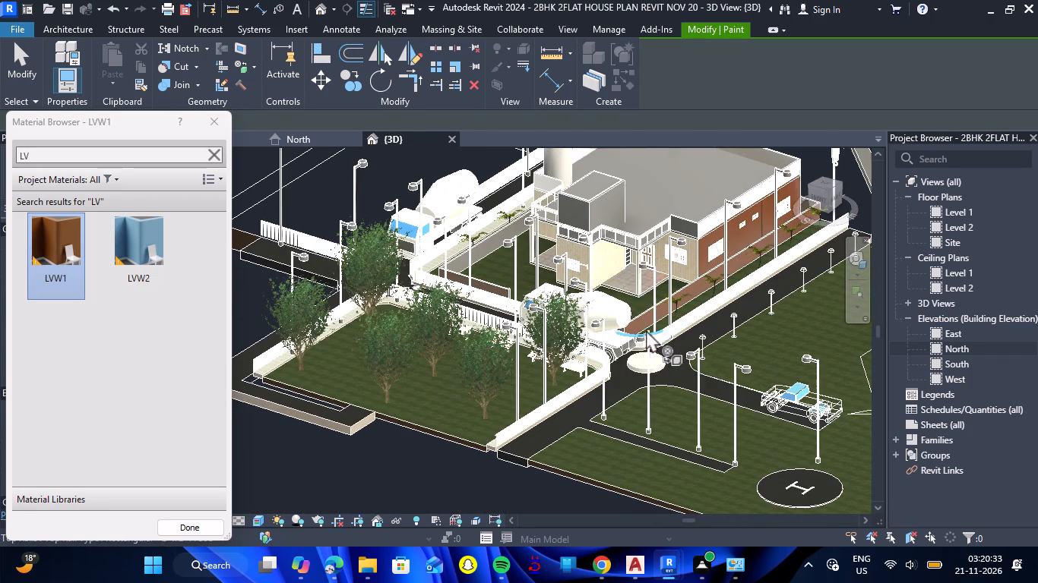
scroll(415, 405, down, 4)
shift+drag(790, 473, 753, 480)
shift+right_drag(790, 473, 753, 480)
scroll(524, 350, up, 9)
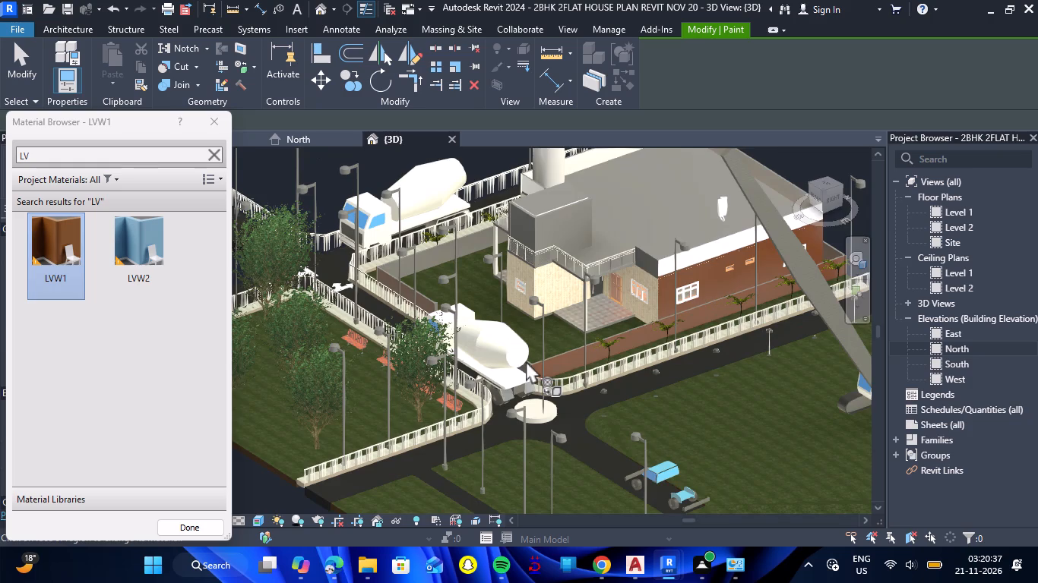
scroll(526, 361, up, 6)
click(534, 385)
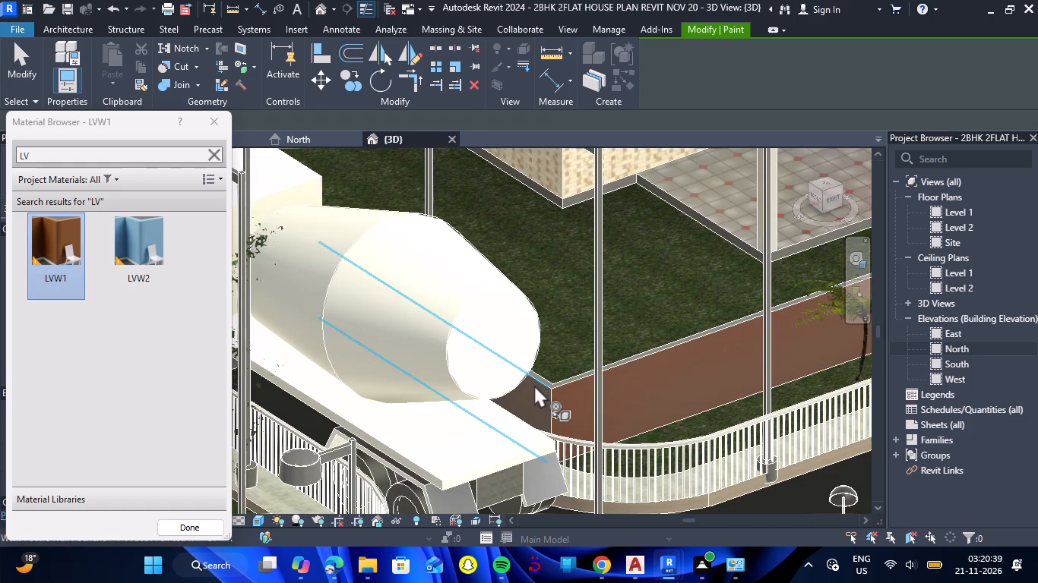
scroll(534, 385, down, 8)
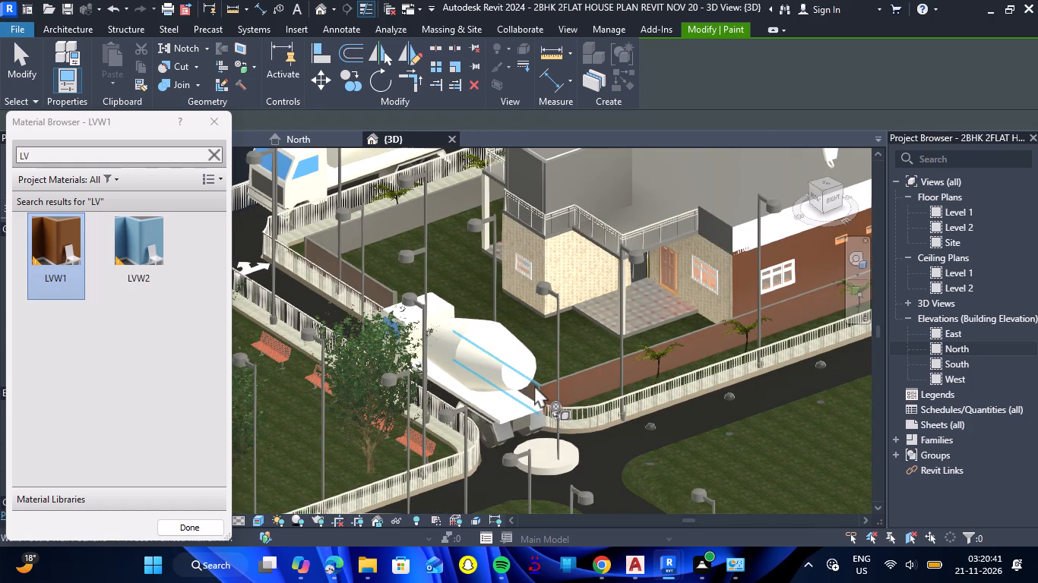
Paint the outer wall faces of the rooftop stair room with LVW1 on all four sides, including the face with the door.
click(588, 202)
scroll(588, 202, down, 1)
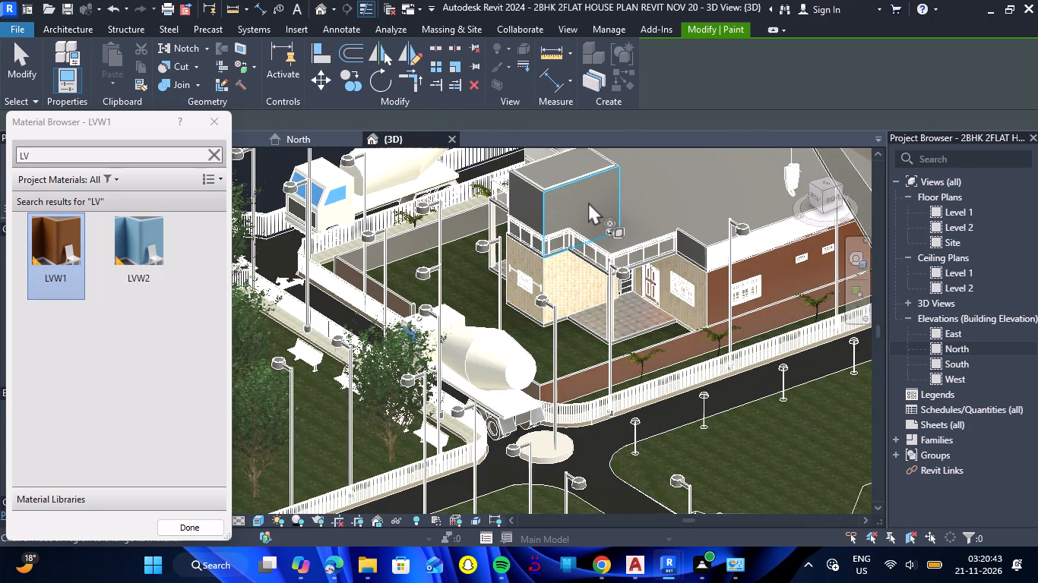
click(536, 203)
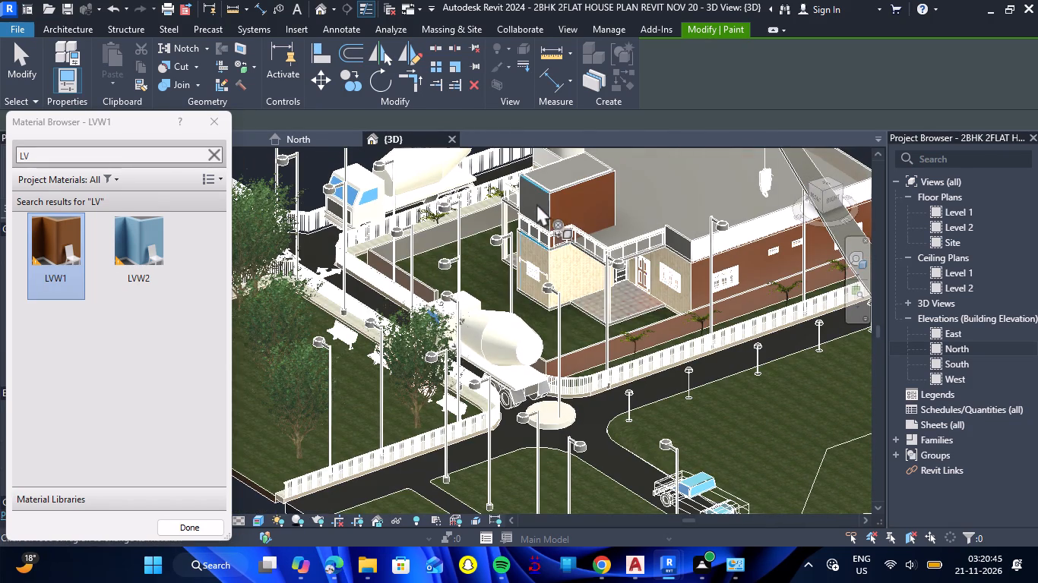
scroll(496, 279, down, 5)
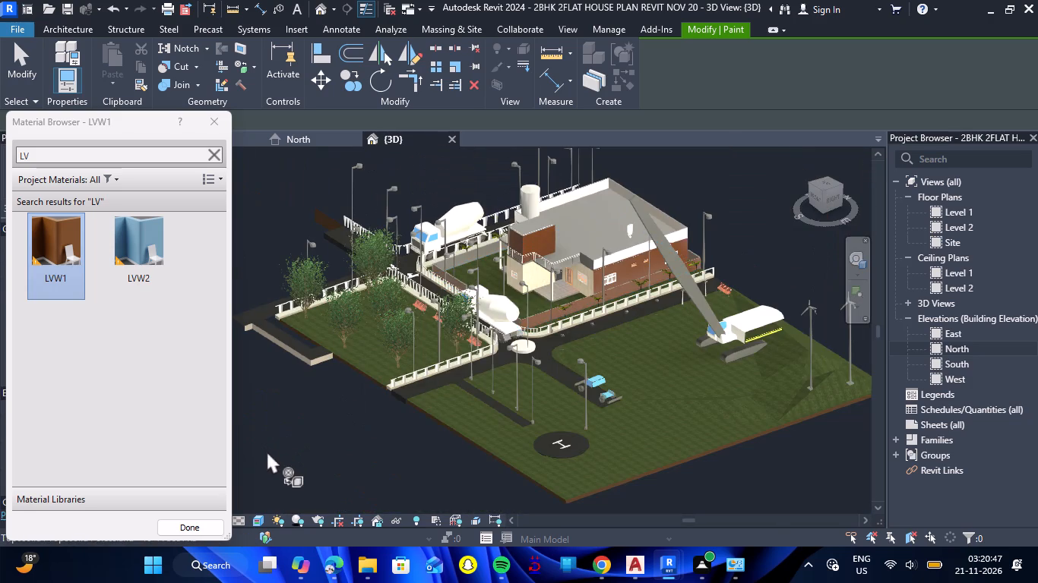
shift+drag(275, 445, 511, 455)
shift+right_drag(275, 445, 511, 455)
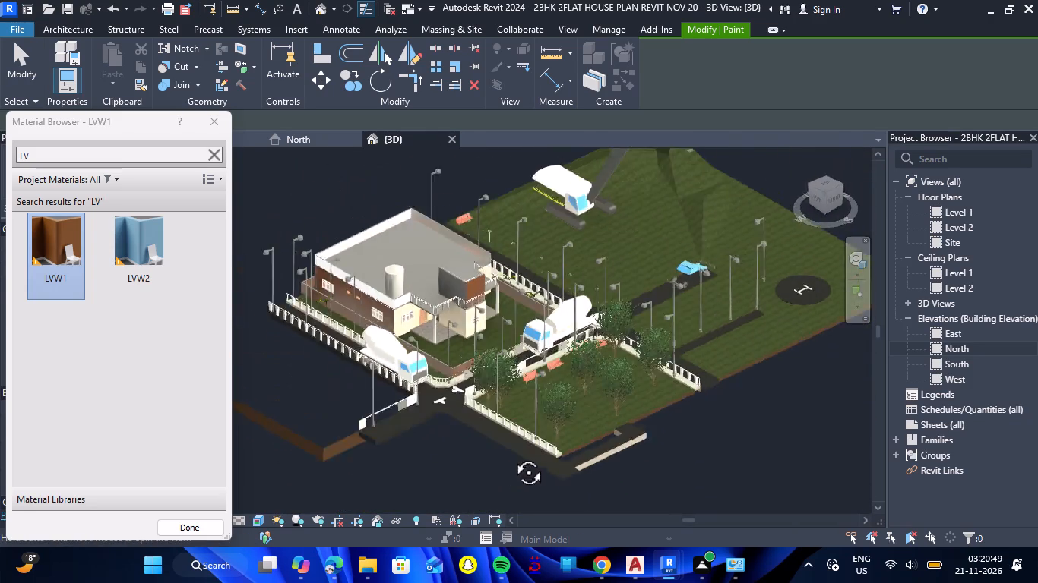
shift+drag(511, 455, 540, 452)
shift+right_drag(511, 455, 540, 451)
scroll(464, 301, up, 7)
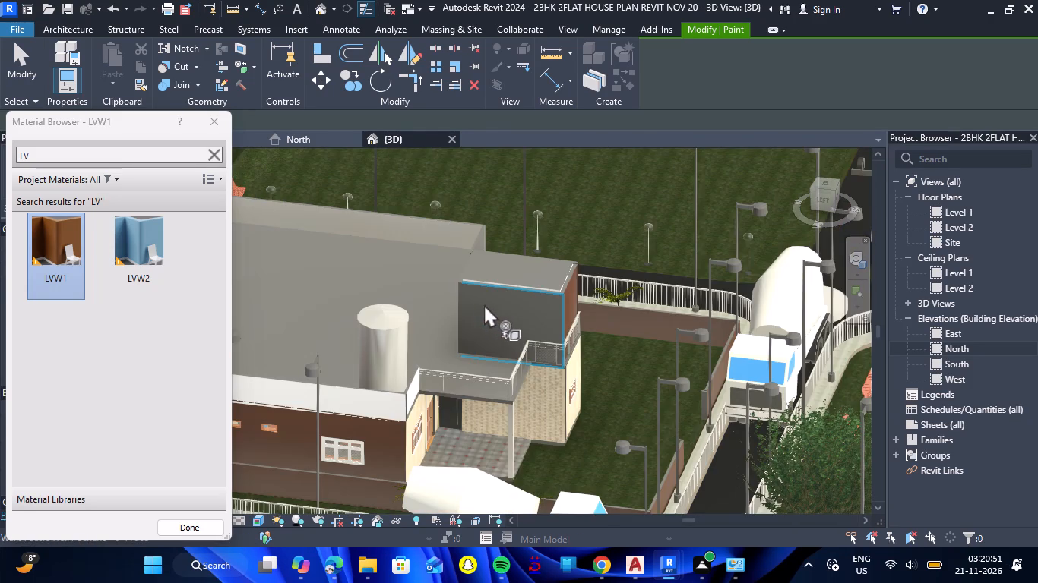
click(484, 304)
scroll(487, 307, down, 8)
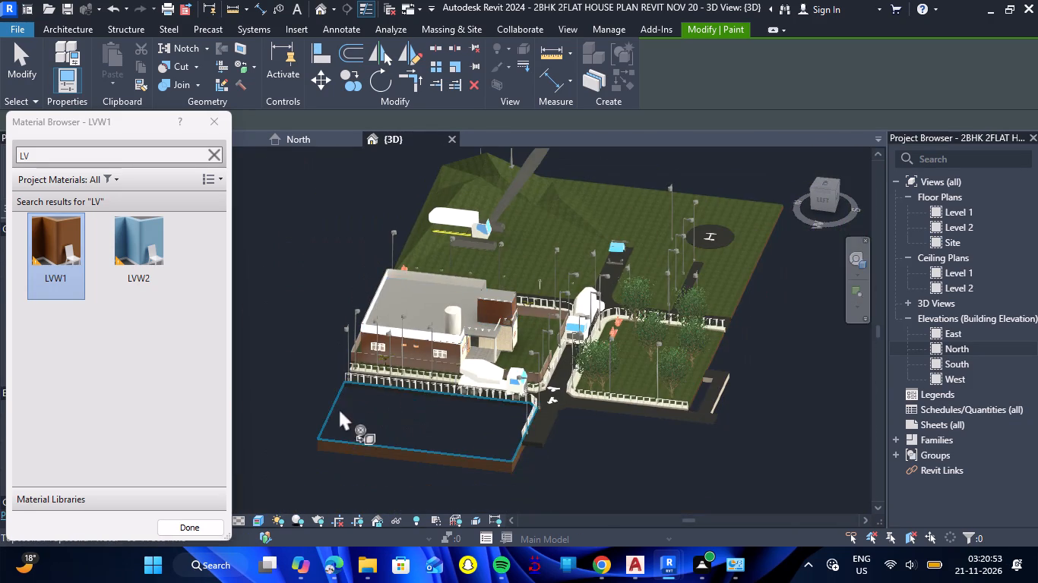
drag(299, 345, 462, 370)
shift+right_drag(299, 345, 462, 370)
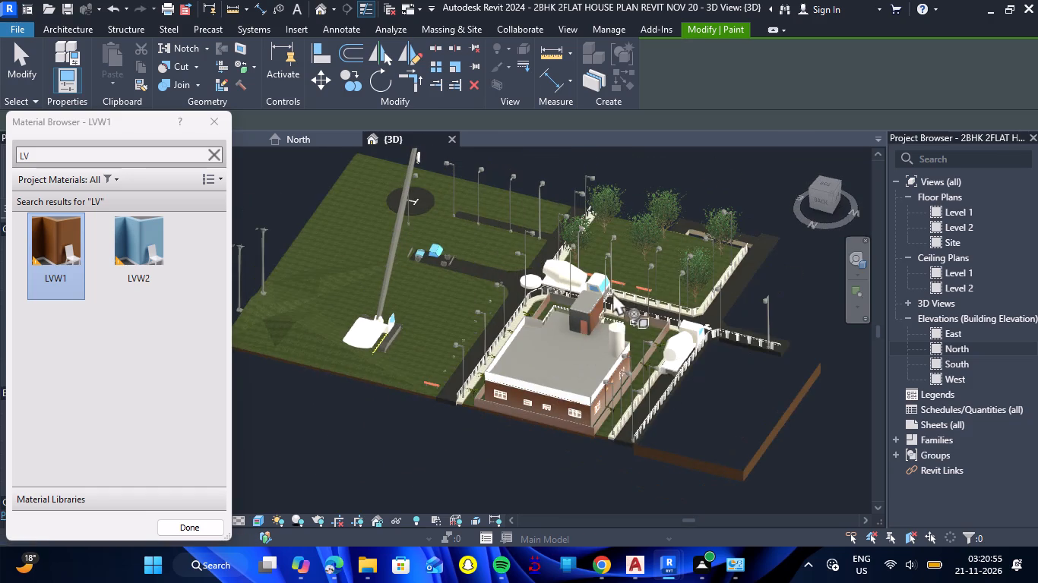
scroll(581, 314, up, 8)
click(564, 314)
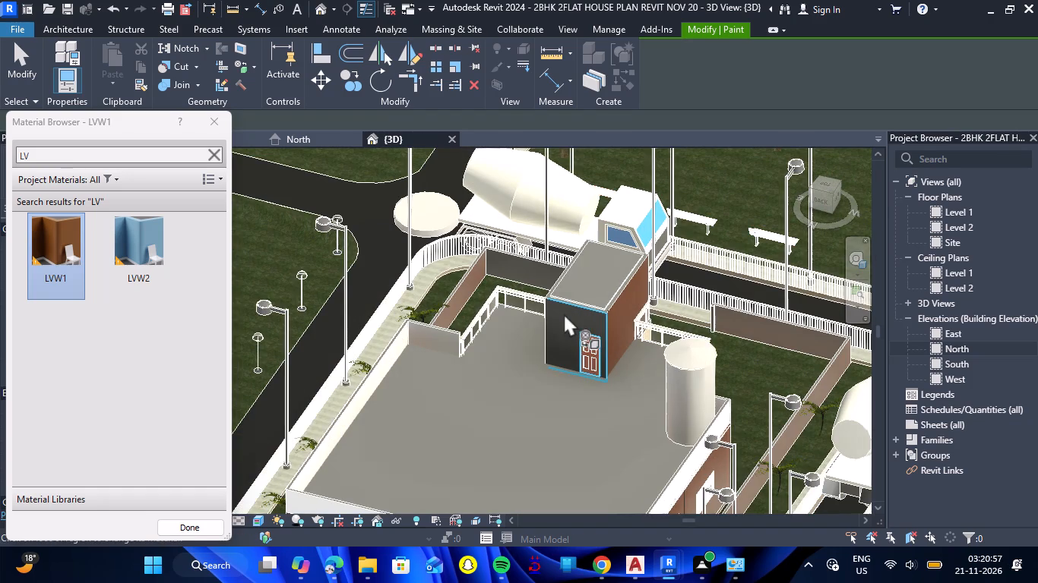
Paint the inner faces of the two front boundary wall segments with LVW1.
click(503, 254)
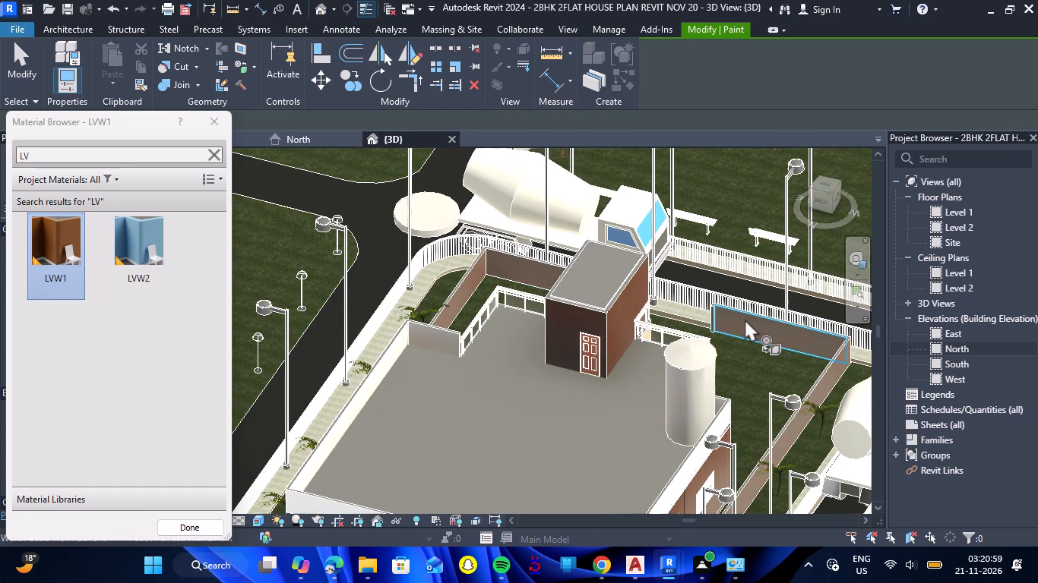
click(745, 319)
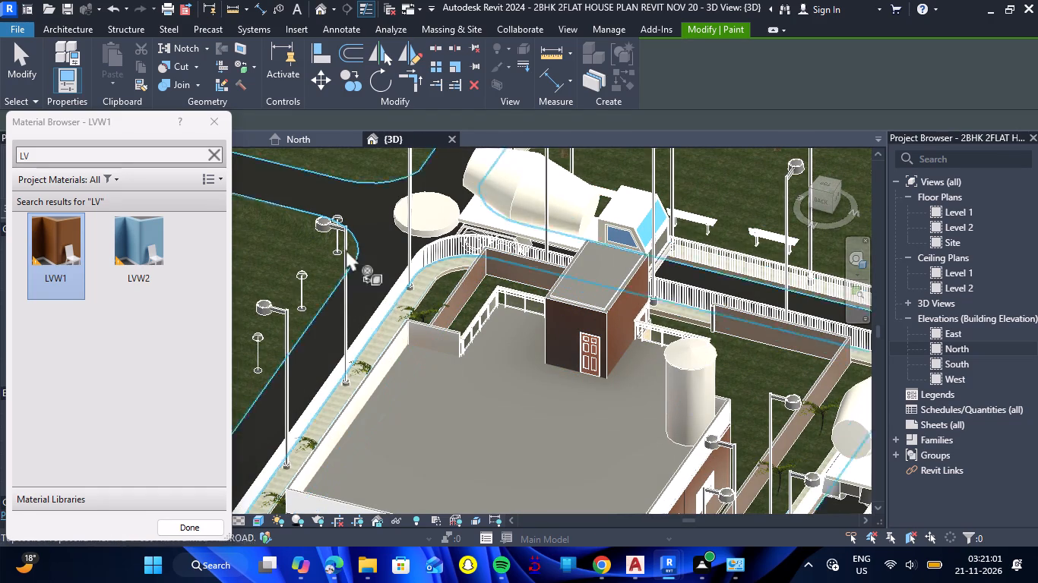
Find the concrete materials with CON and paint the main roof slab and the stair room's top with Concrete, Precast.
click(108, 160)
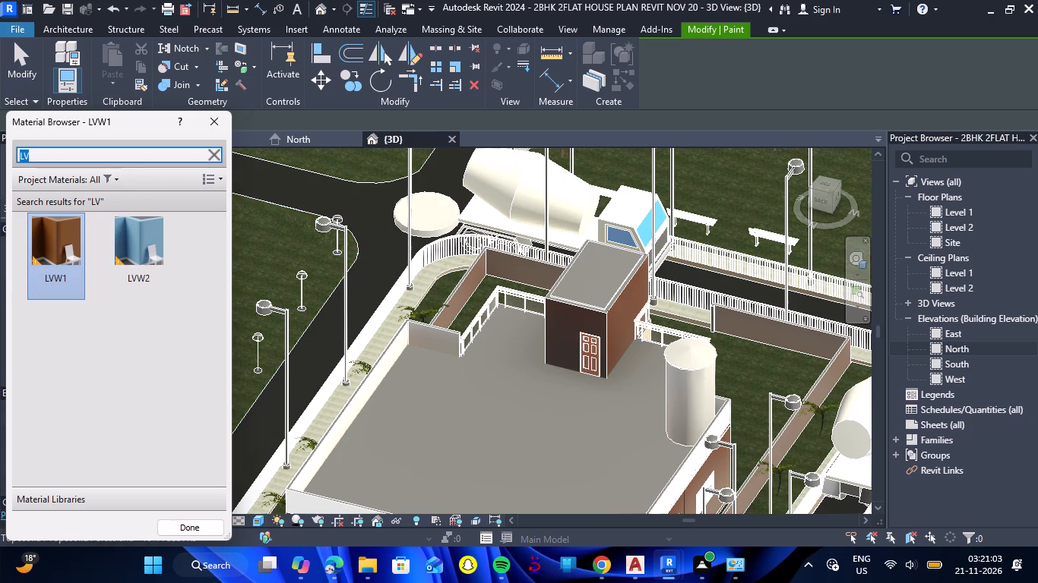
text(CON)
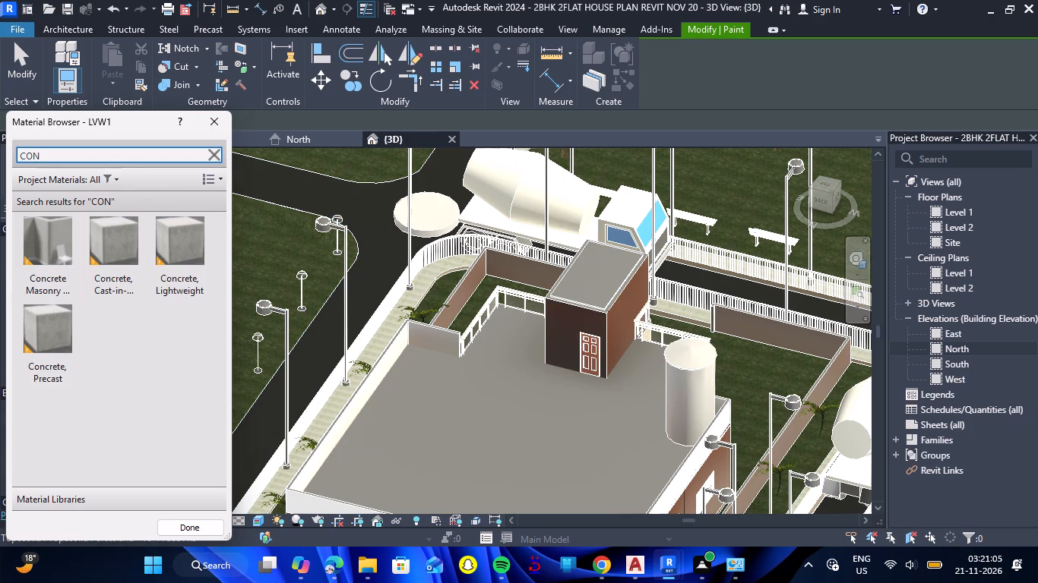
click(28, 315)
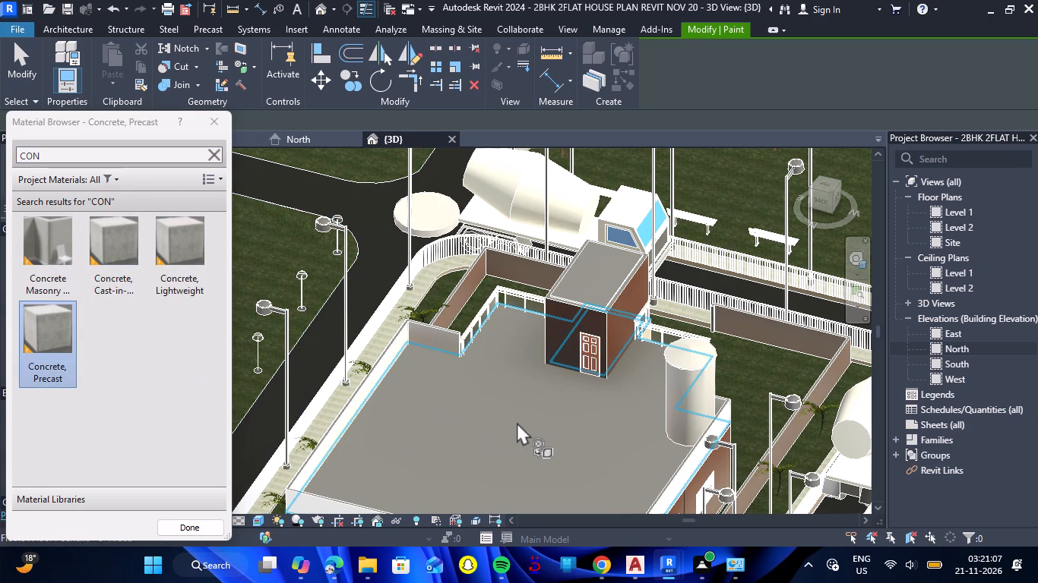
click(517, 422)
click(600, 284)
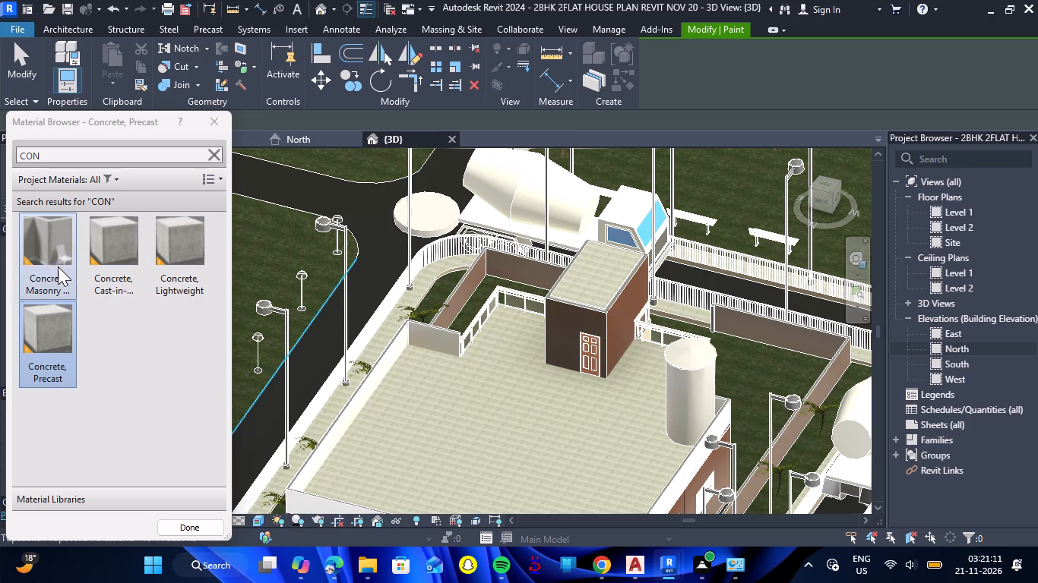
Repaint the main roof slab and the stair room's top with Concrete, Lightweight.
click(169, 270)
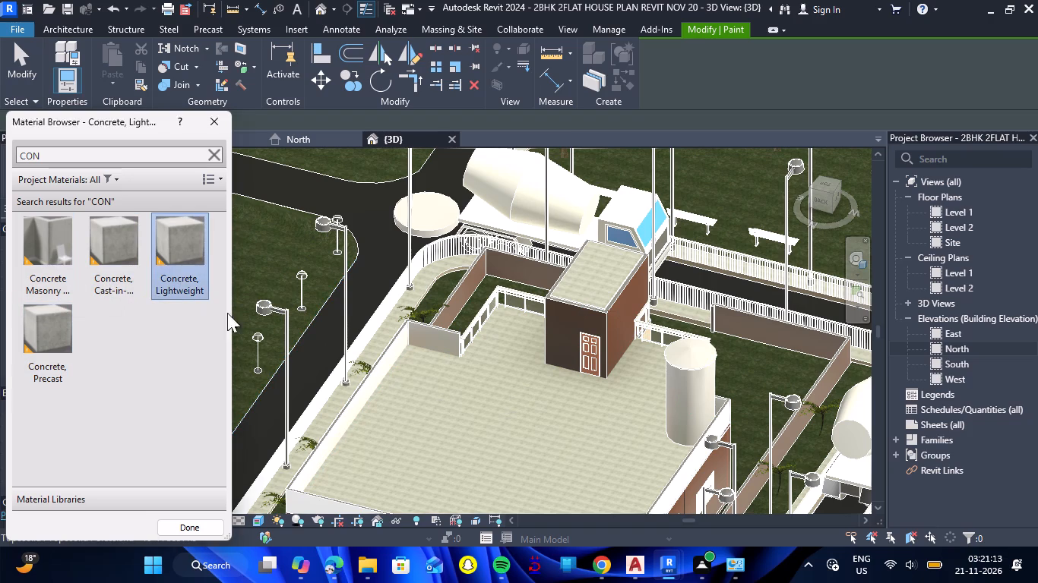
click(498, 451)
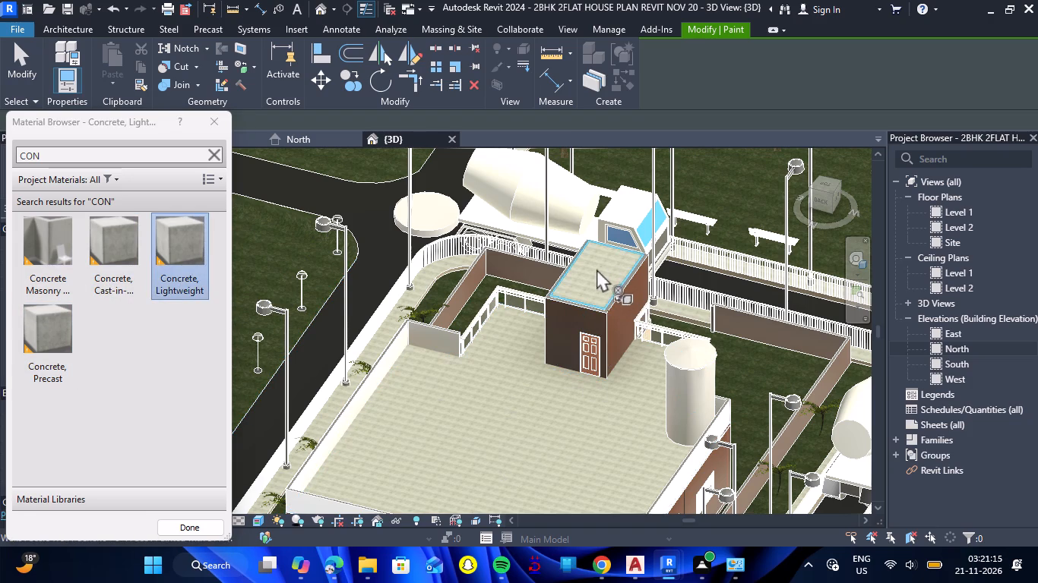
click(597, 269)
Paint the main roof slab and the stair room's top with the Concrete Masonry material and finish painting.
click(56, 236)
click(479, 421)
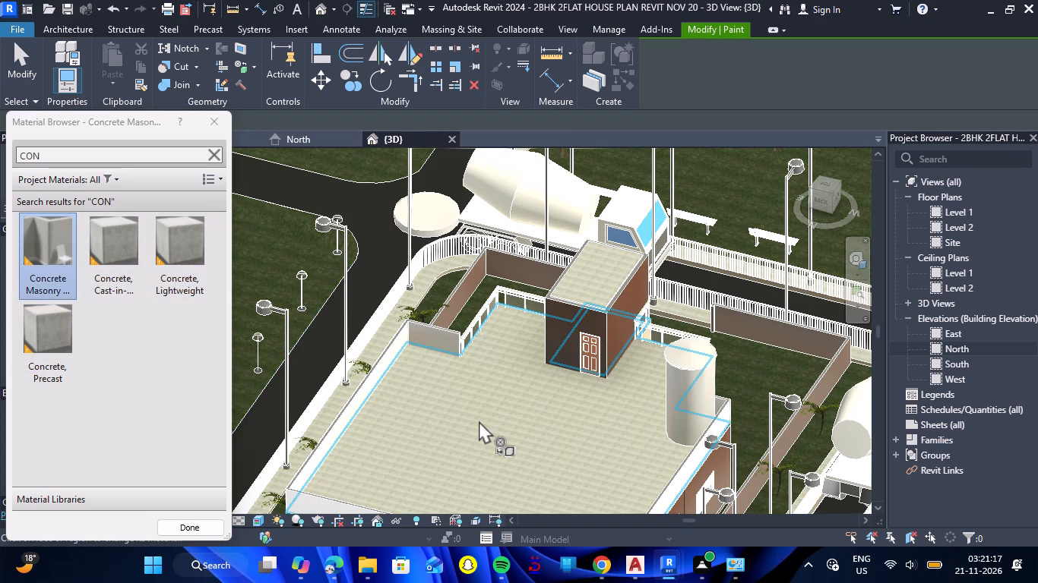
click(615, 278)
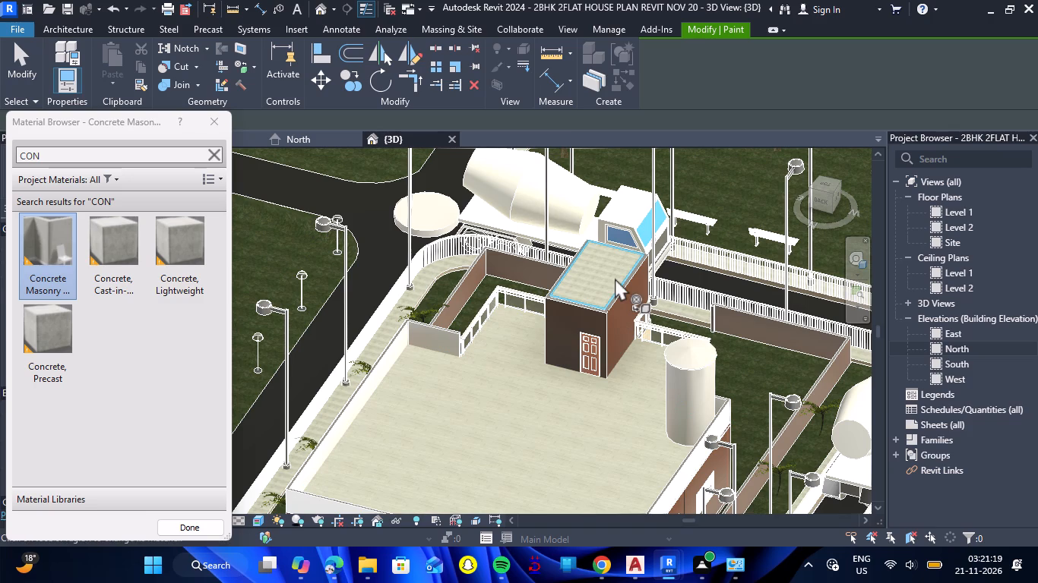
scroll(528, 355, down, 7)
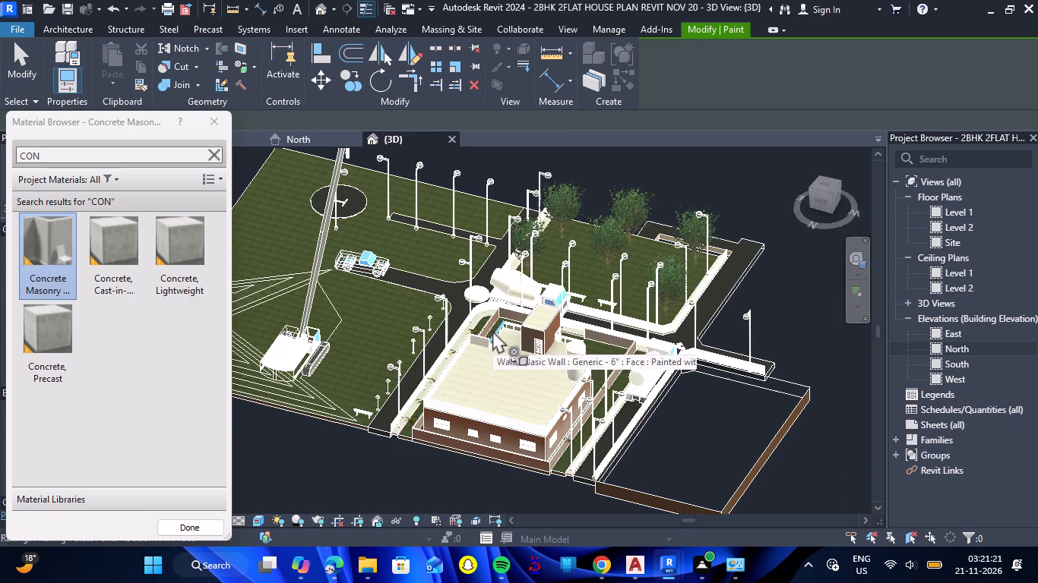
key(Escape)
Examine the painted house from the road side, up close at the entrance porch and roof terrace railing.
scroll(486, 364, down, 4)
shift+drag(453, 452, 441, 412)
shift+right_drag(453, 452, 441, 412)
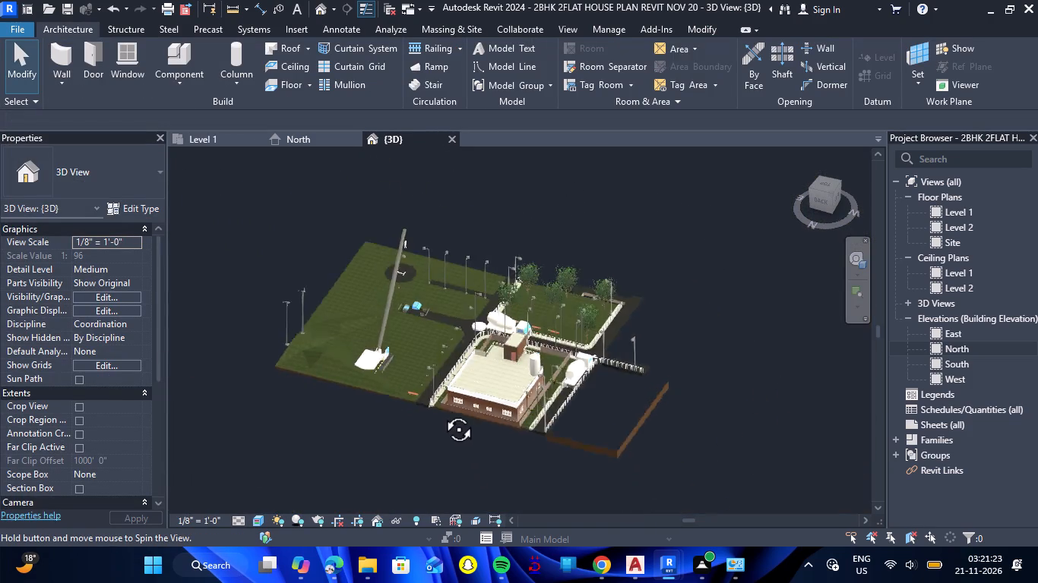
shift+right_drag(441, 412, 248, 400)
shift+drag(441, 412, 248, 400)
scroll(452, 350, up, 9)
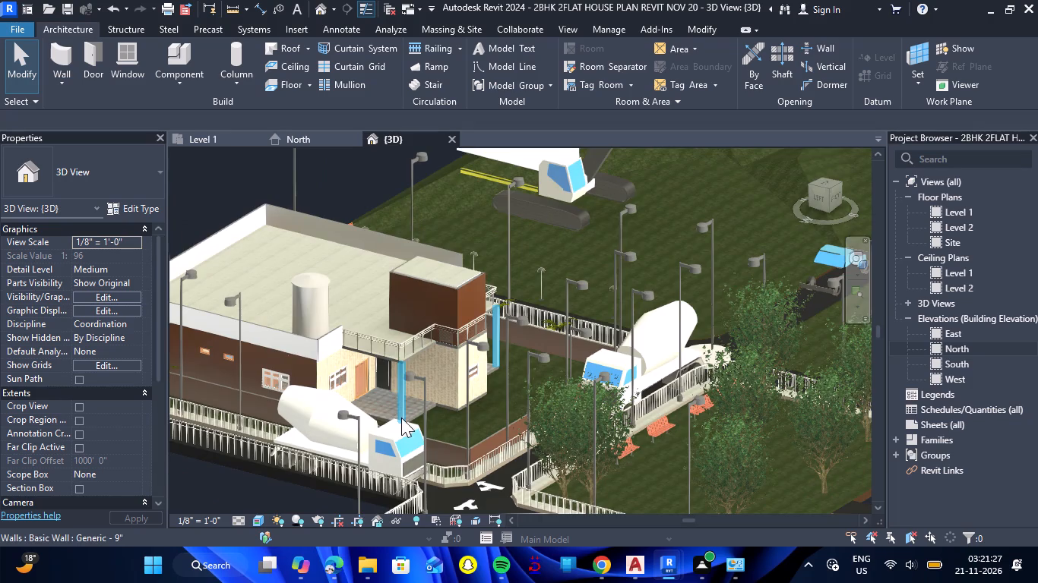
scroll(397, 429, up, 6)
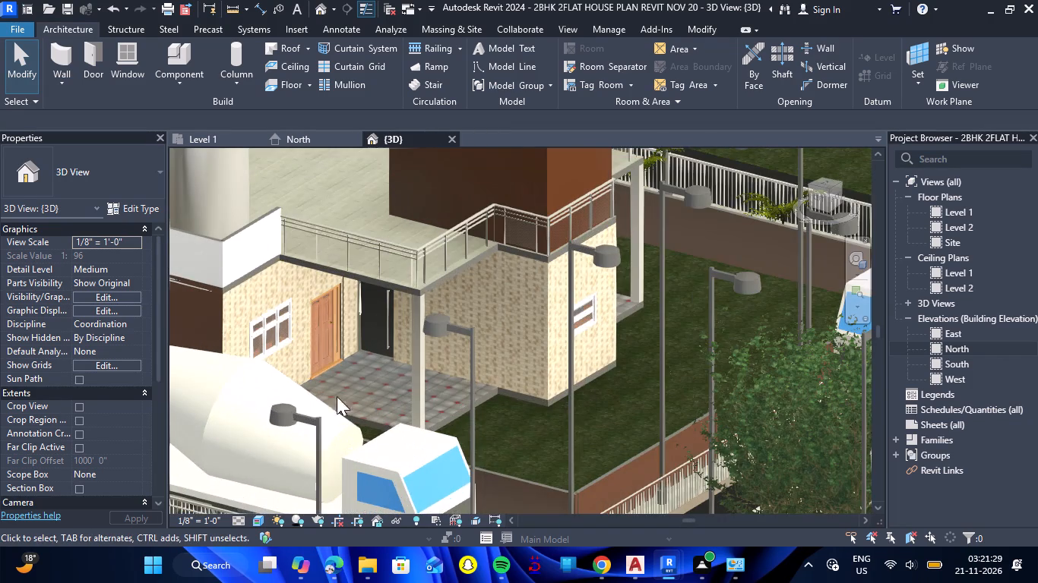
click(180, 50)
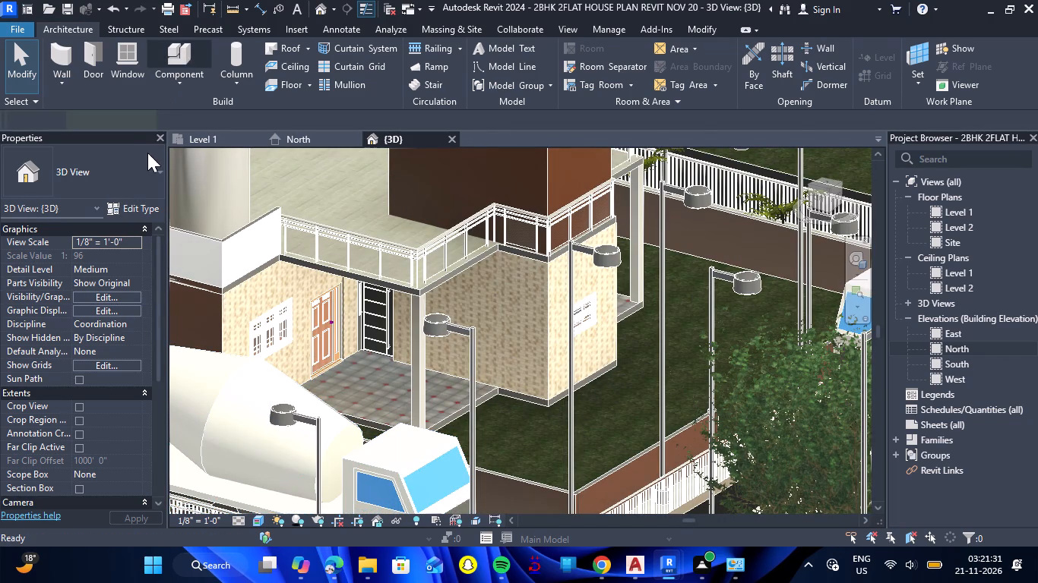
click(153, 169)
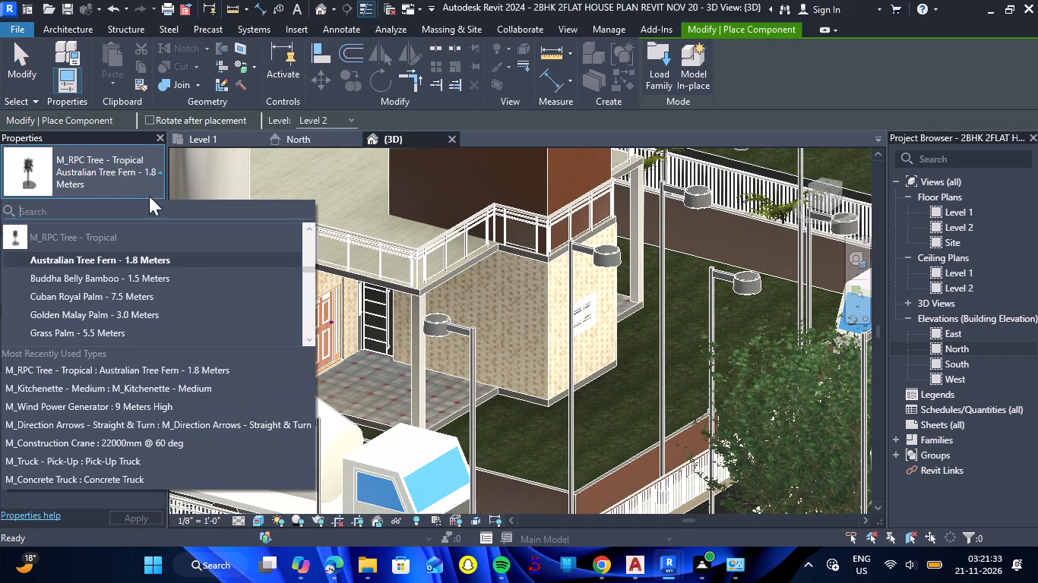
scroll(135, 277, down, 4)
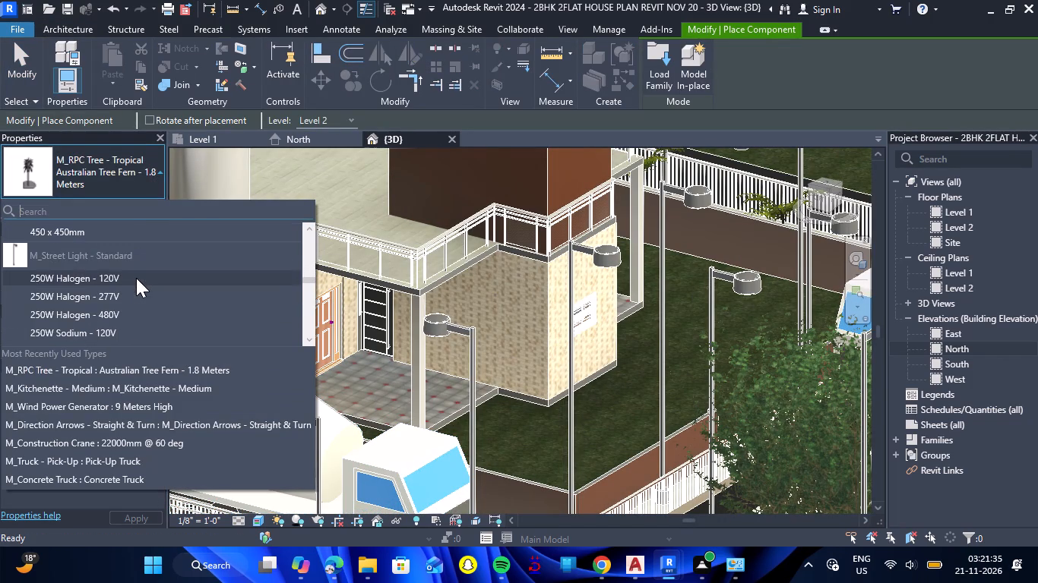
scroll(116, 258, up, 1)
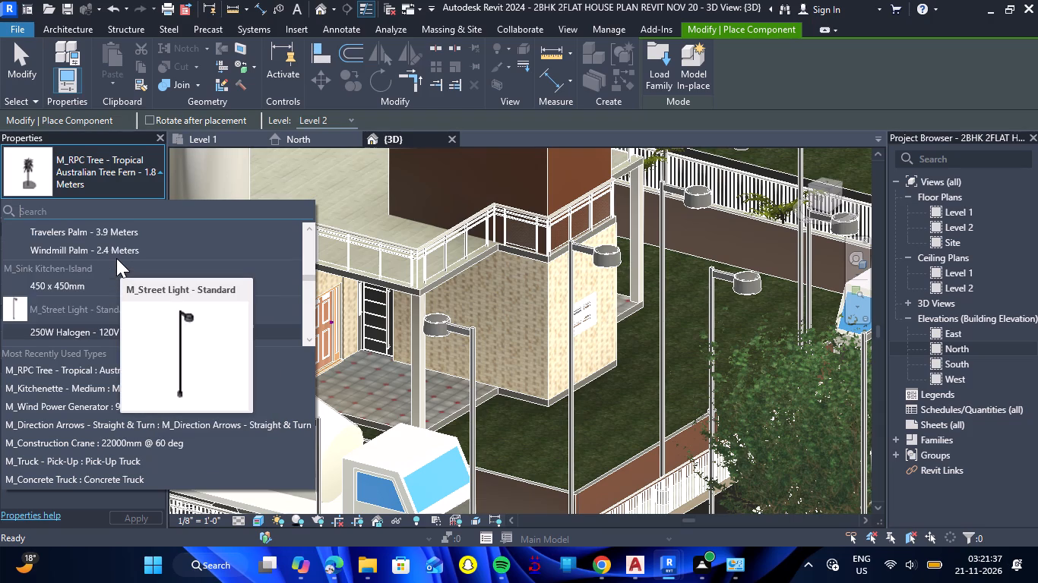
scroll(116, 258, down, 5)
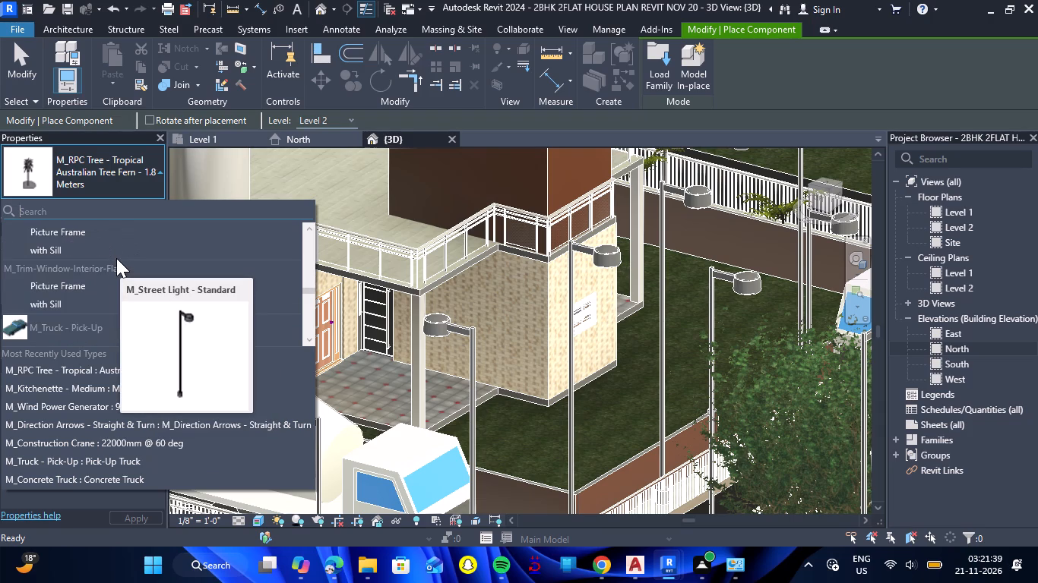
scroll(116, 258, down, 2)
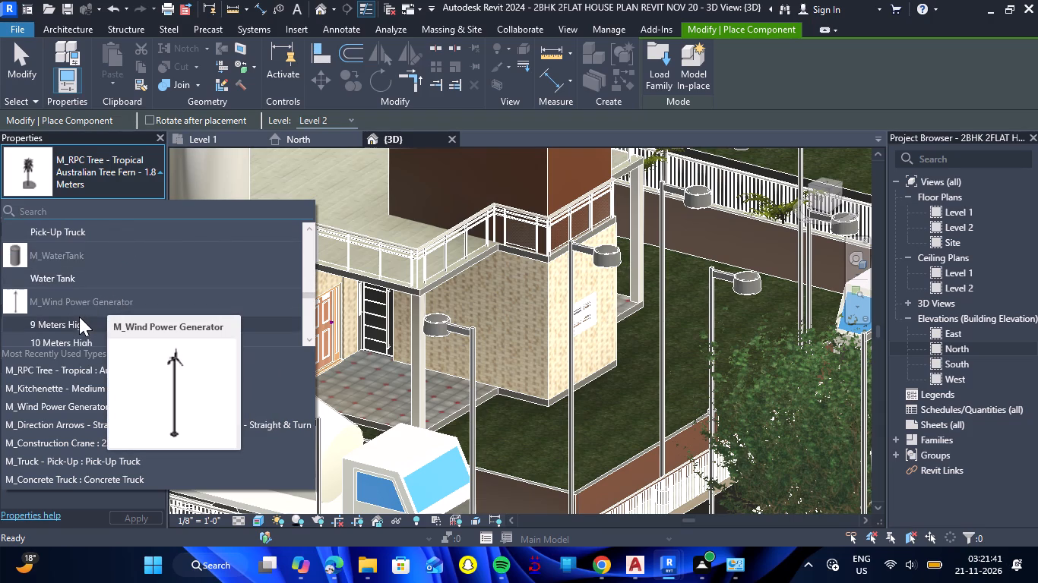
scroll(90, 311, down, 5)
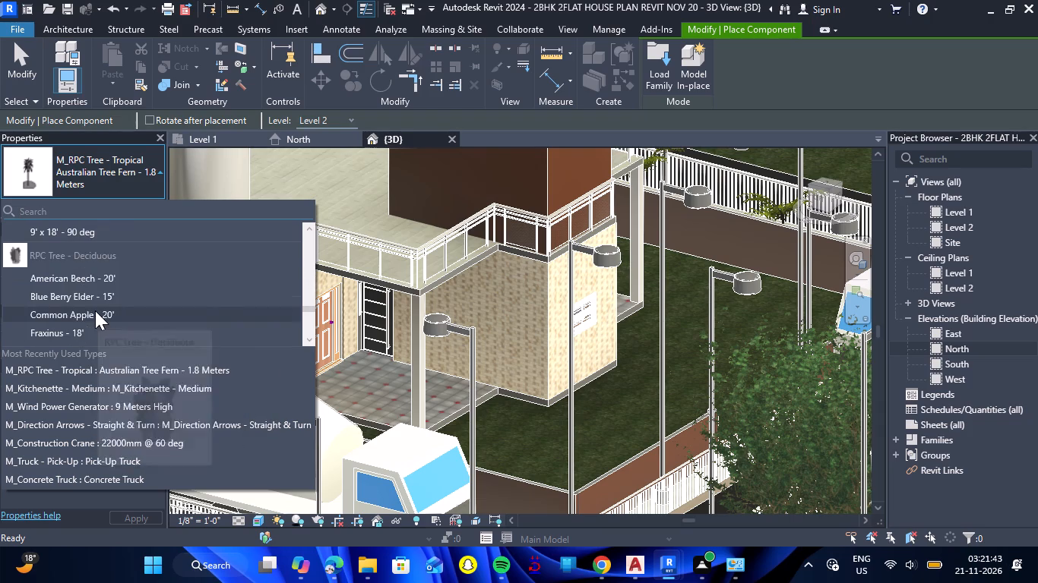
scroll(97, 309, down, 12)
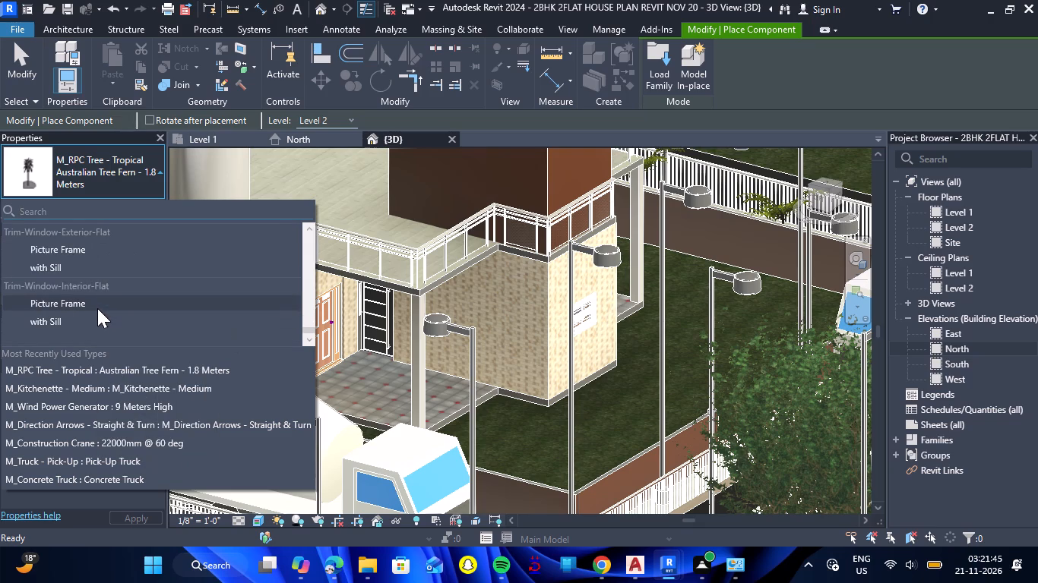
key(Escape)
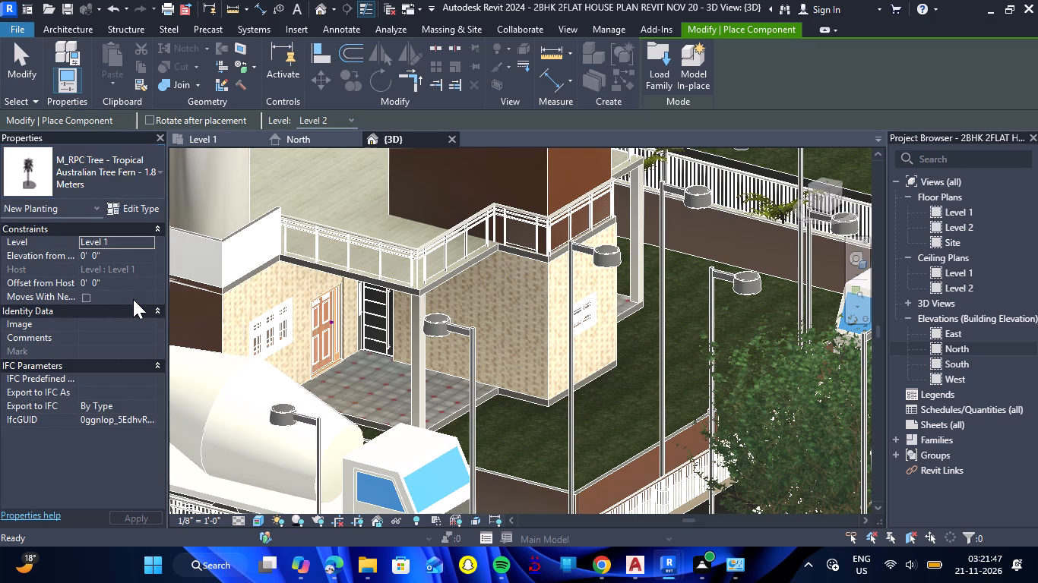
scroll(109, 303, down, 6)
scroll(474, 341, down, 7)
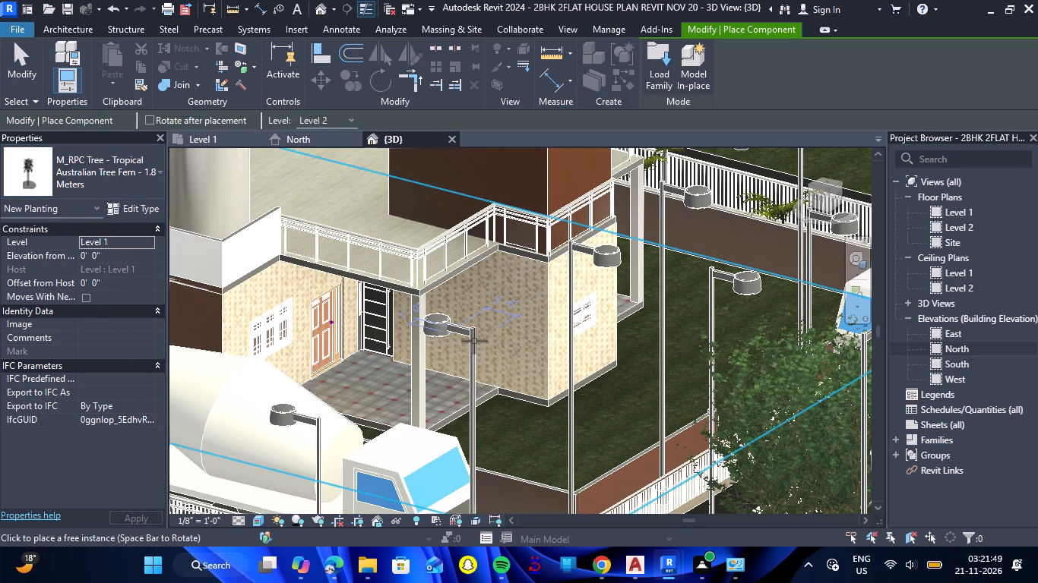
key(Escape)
Change the hemispheric floor lamp on the grass behind the boundary fence to the 100W - 277V type.
scroll(474, 341, down, 6)
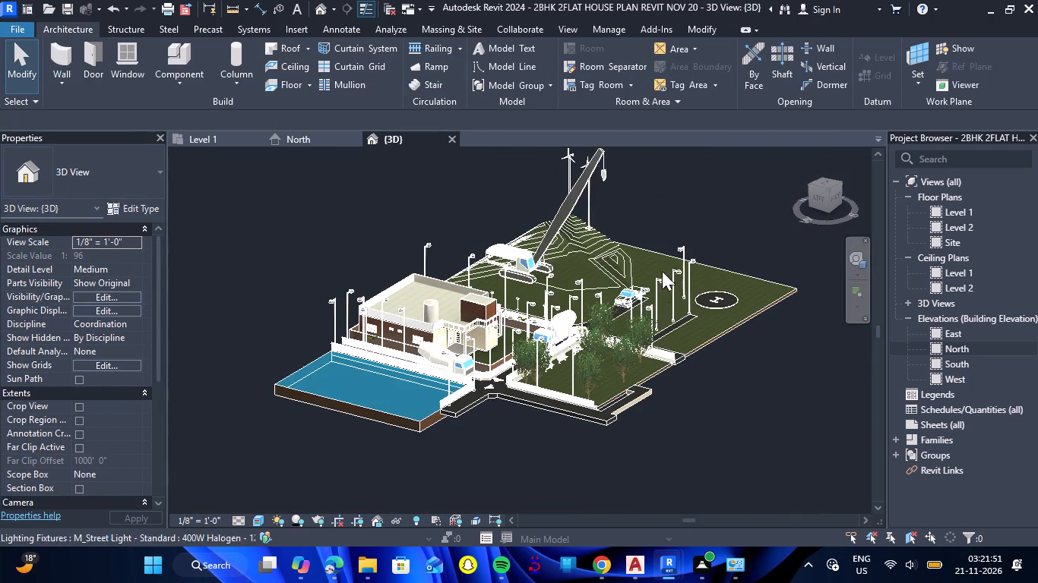
scroll(584, 284, up, 7)
scroll(435, 321, up, 5)
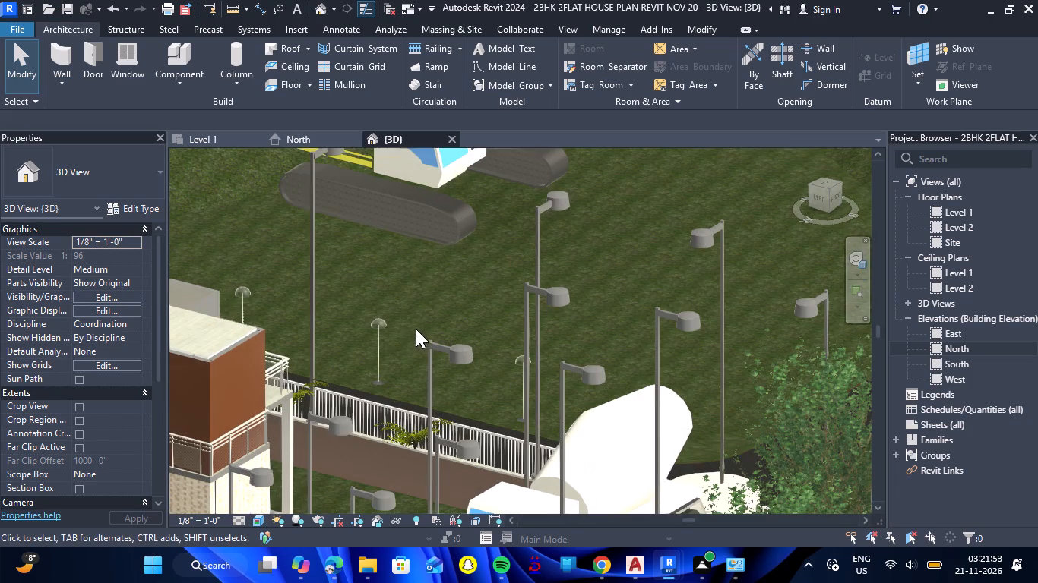
click(378, 326)
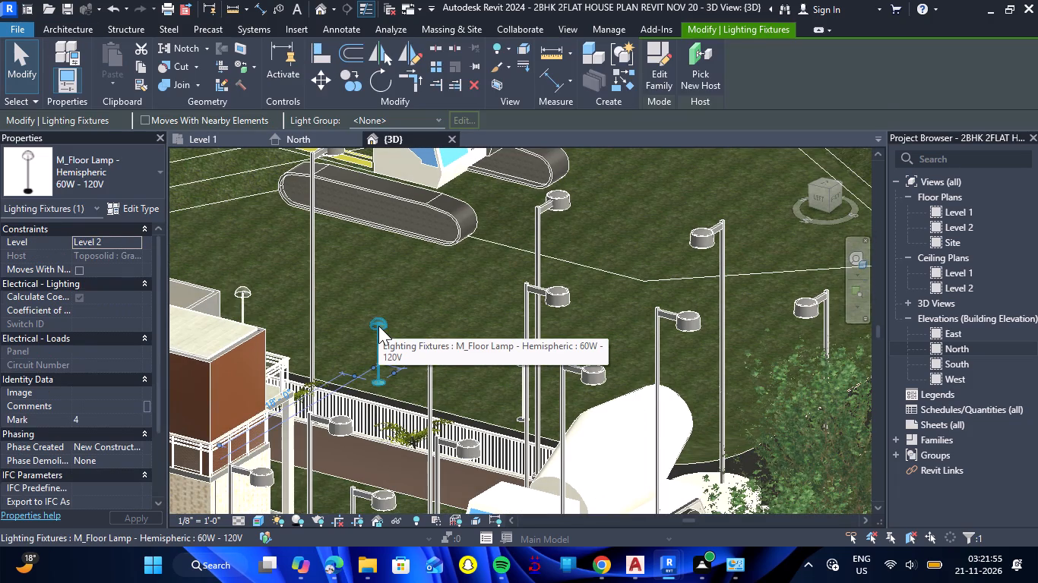
click(28, 180)
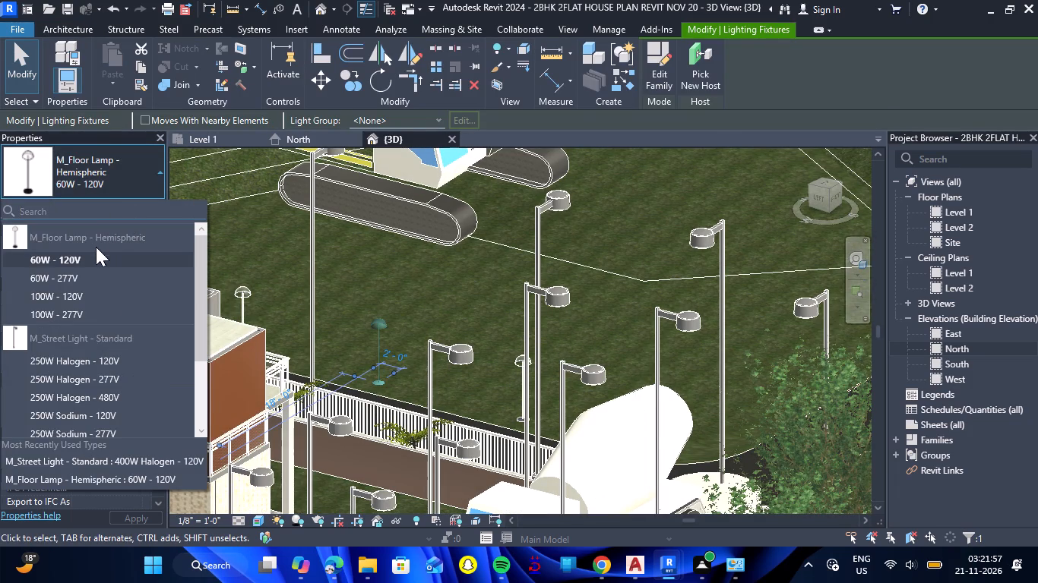
click(53, 316)
Set the selected floor lamp's level to Level 1.
scroll(222, 294, down, 11)
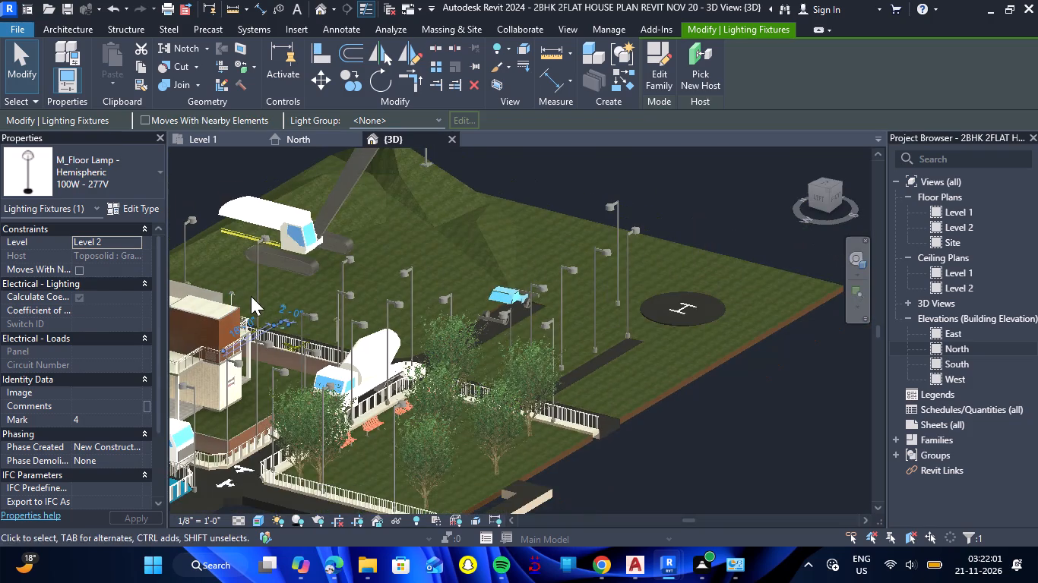
scroll(251, 296, down, 1)
scroll(204, 351, up, 6)
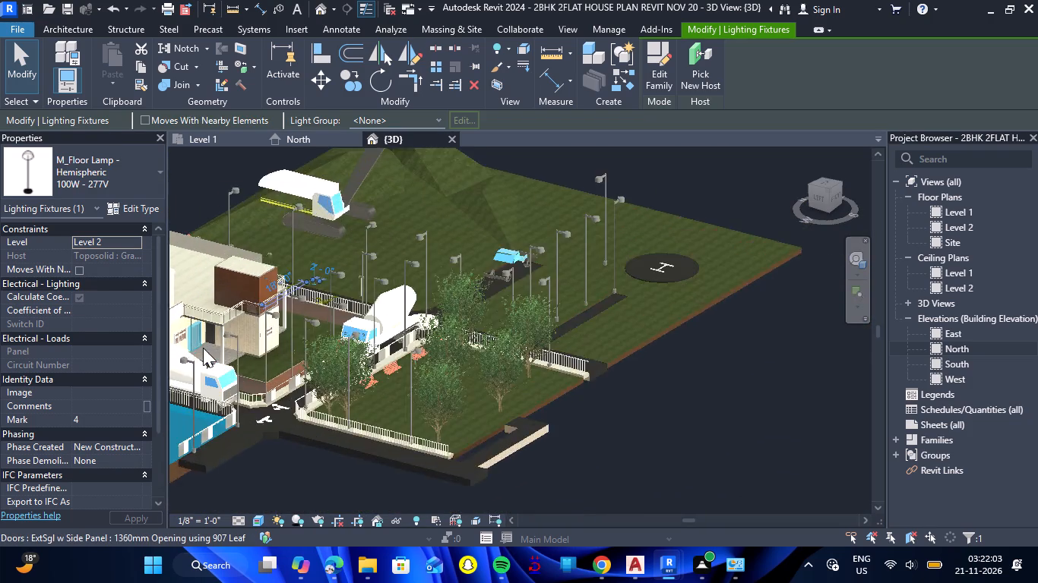
scroll(203, 348, up, 2)
click(133, 239)
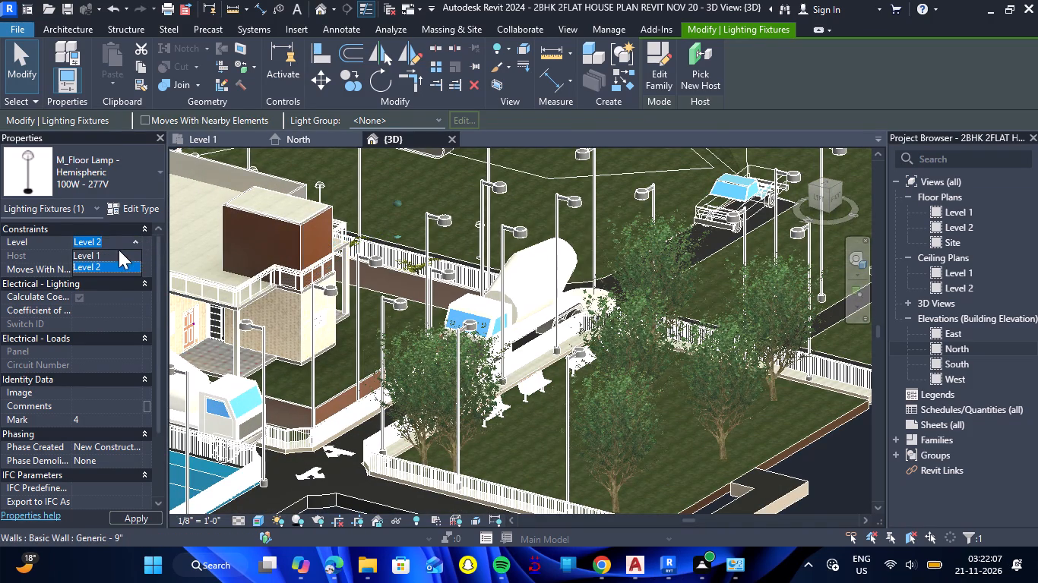
click(116, 253)
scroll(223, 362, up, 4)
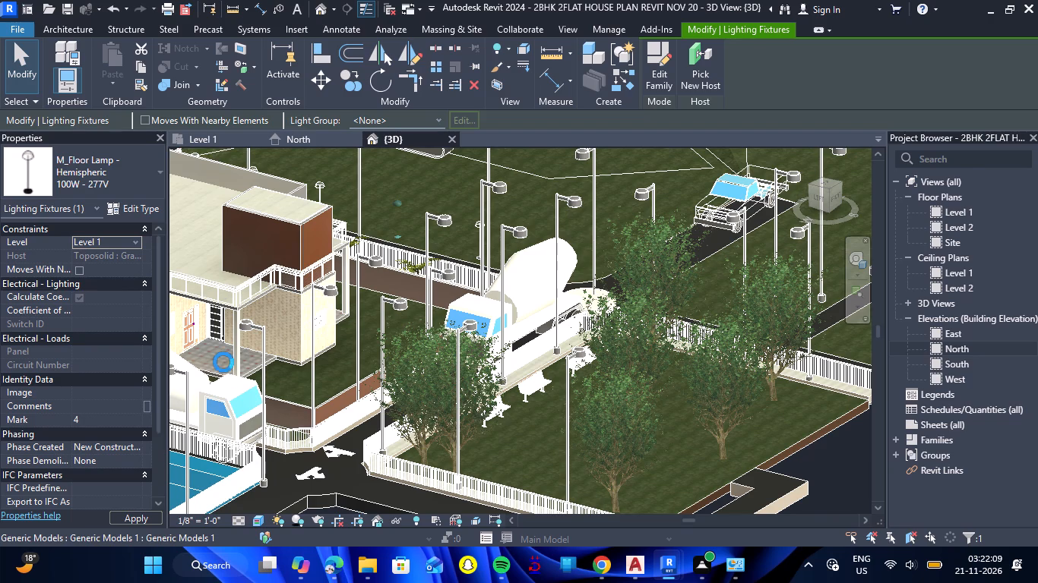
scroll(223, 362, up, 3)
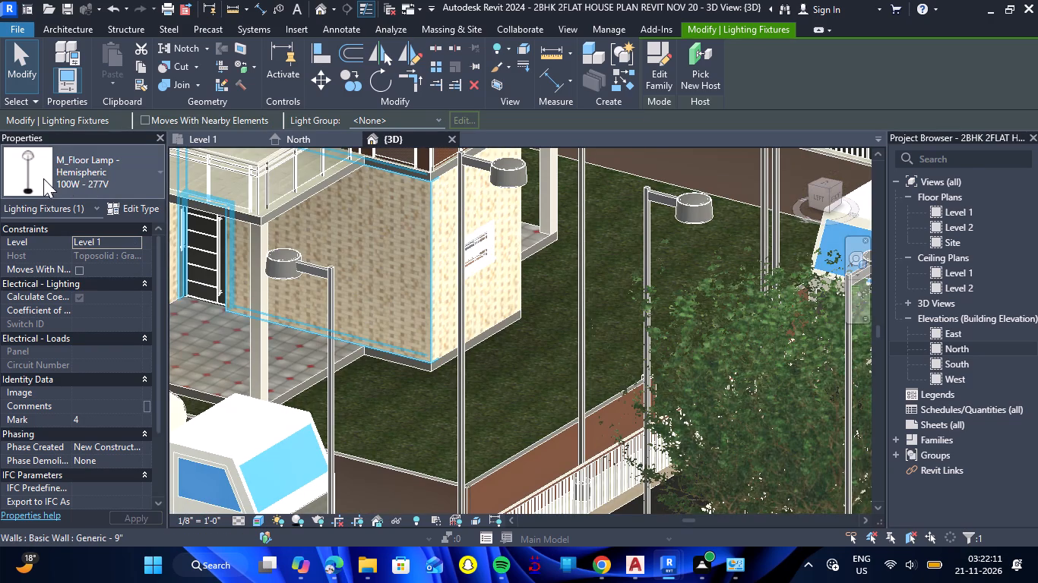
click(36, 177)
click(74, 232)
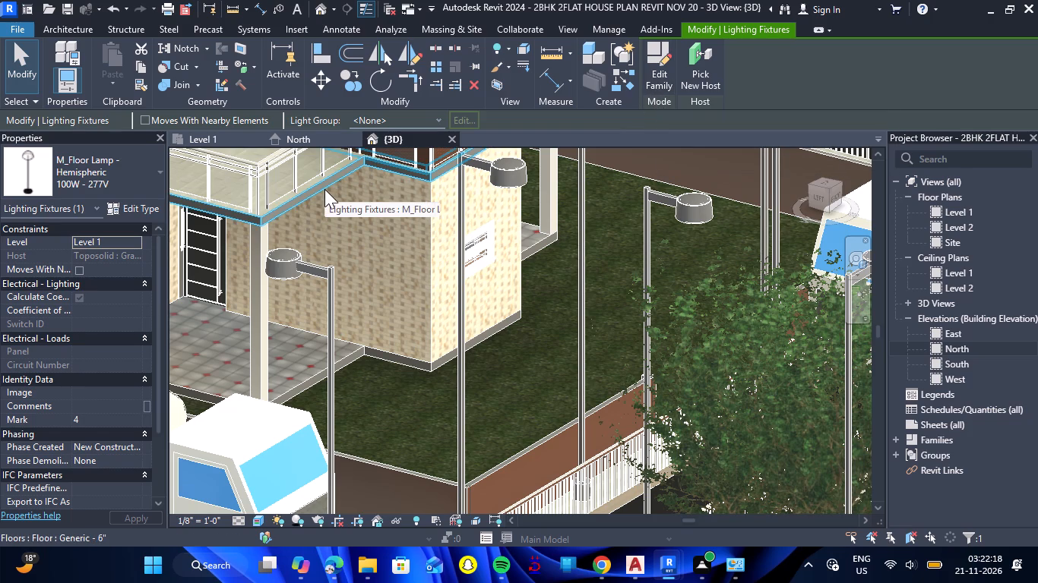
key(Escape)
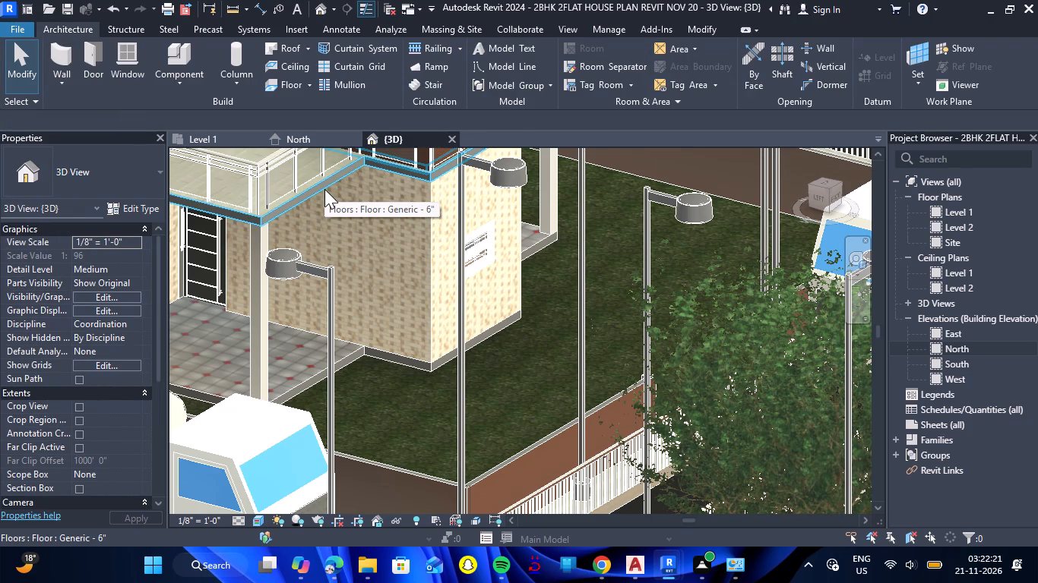
Place an M_Floor Lamp - Hemispheric component, type 100W - 277V, at the porch floor's corner beside the patterned outer wall.
click(176, 63)
click(157, 178)
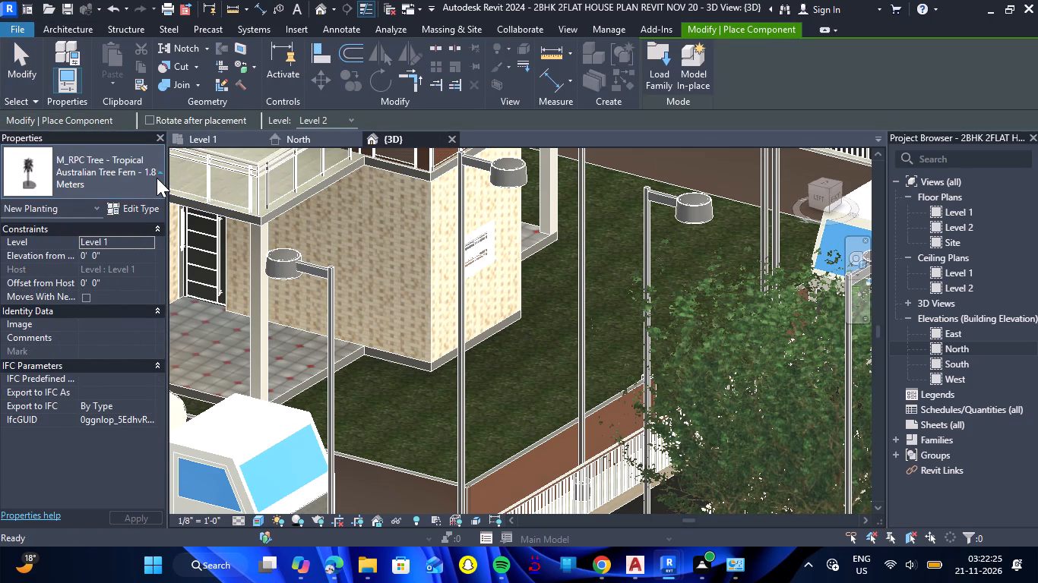
scroll(132, 266, up, 5)
scroll(133, 266, down, 1)
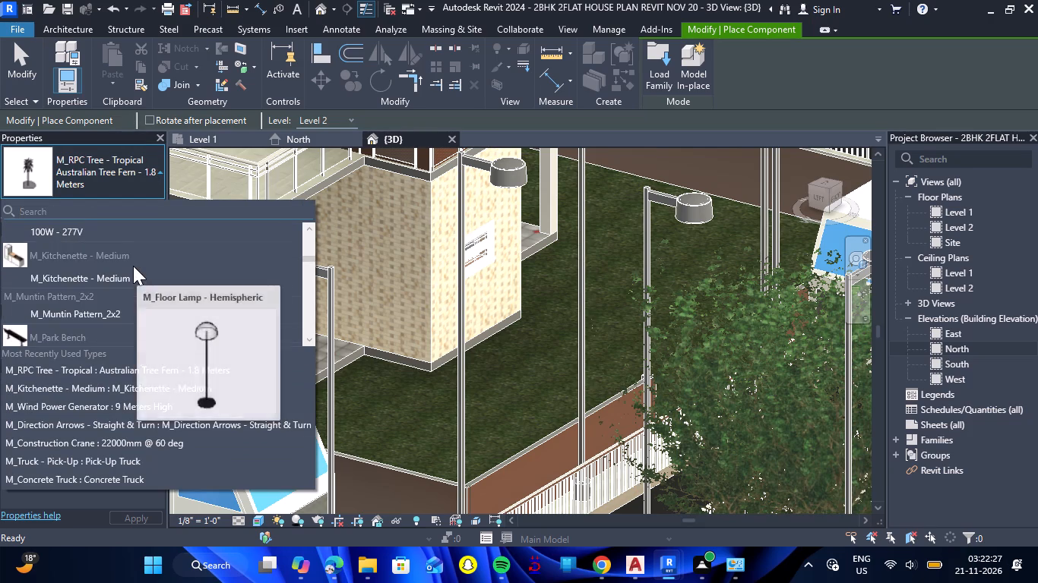
scroll(133, 266, up, 2)
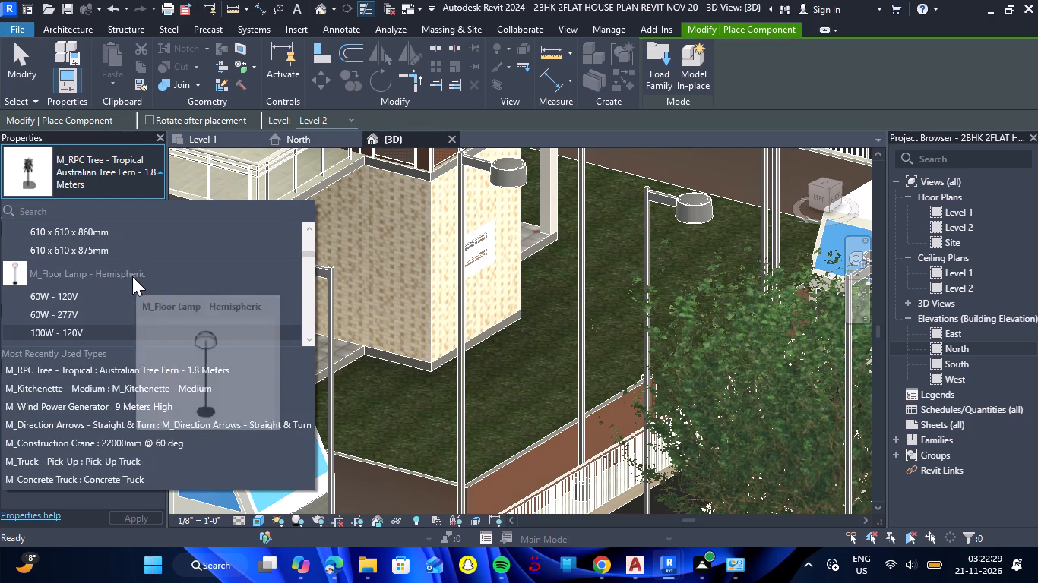
scroll(99, 335, up, 6)
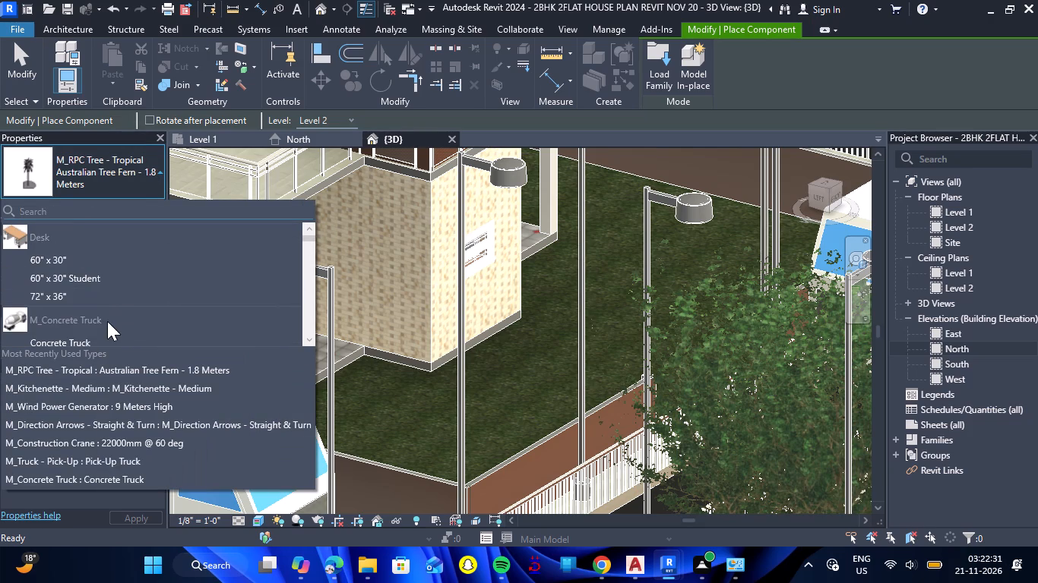
scroll(125, 269, up, 6)
scroll(125, 269, down, 2)
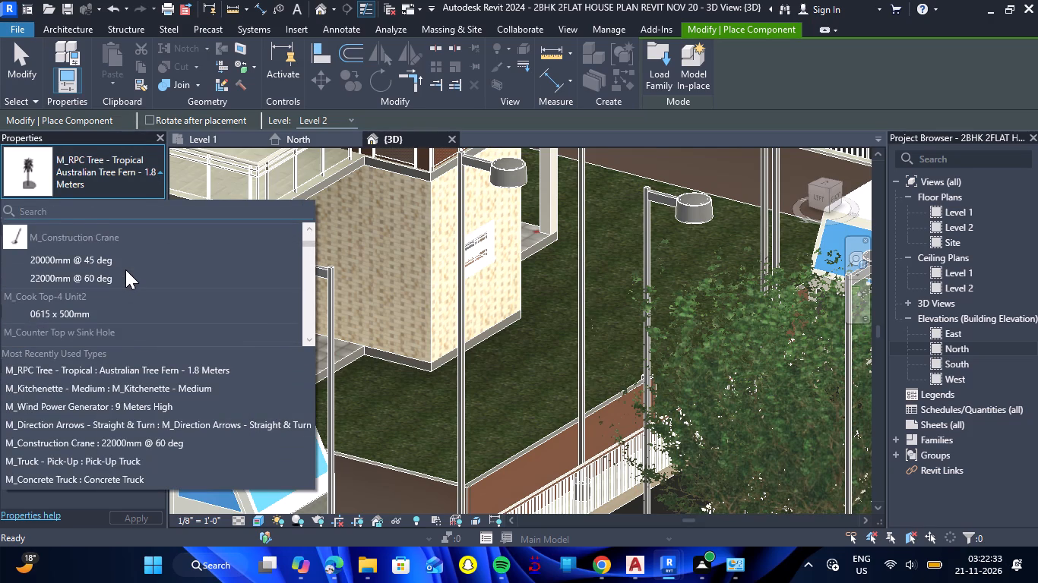
scroll(125, 269, down, 4)
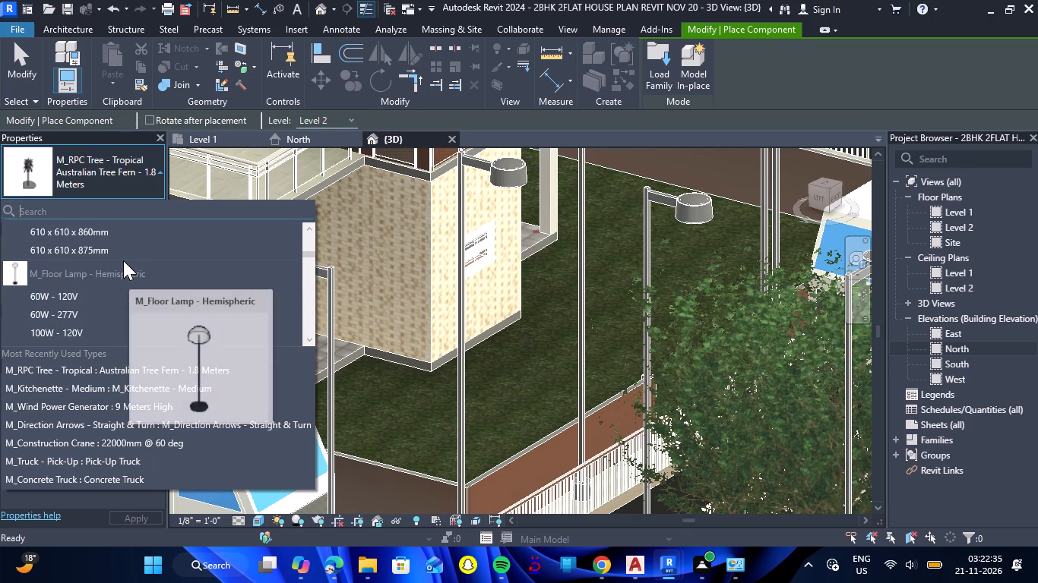
scroll(123, 260, down, 1)
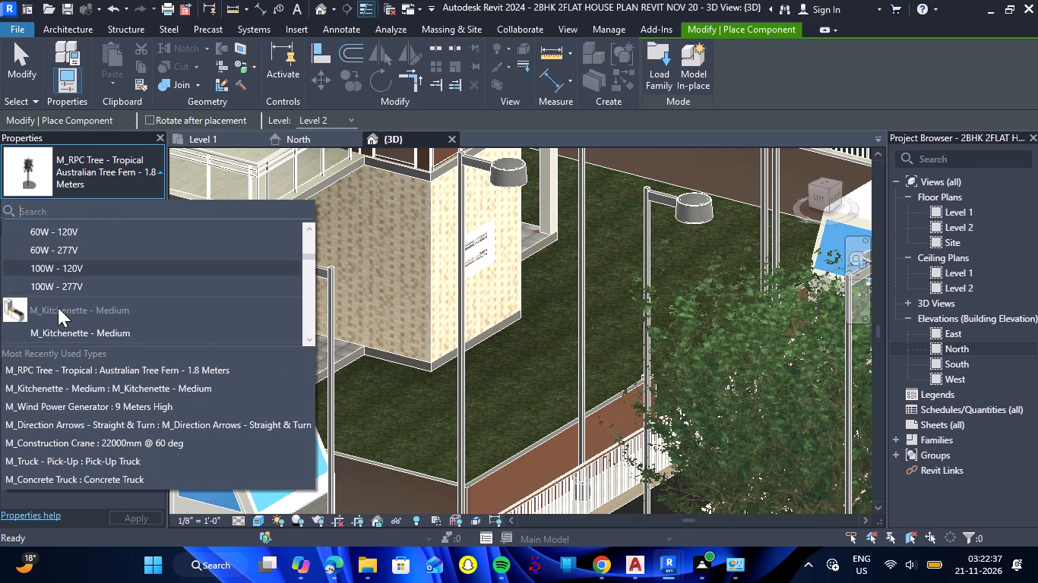
click(67, 290)
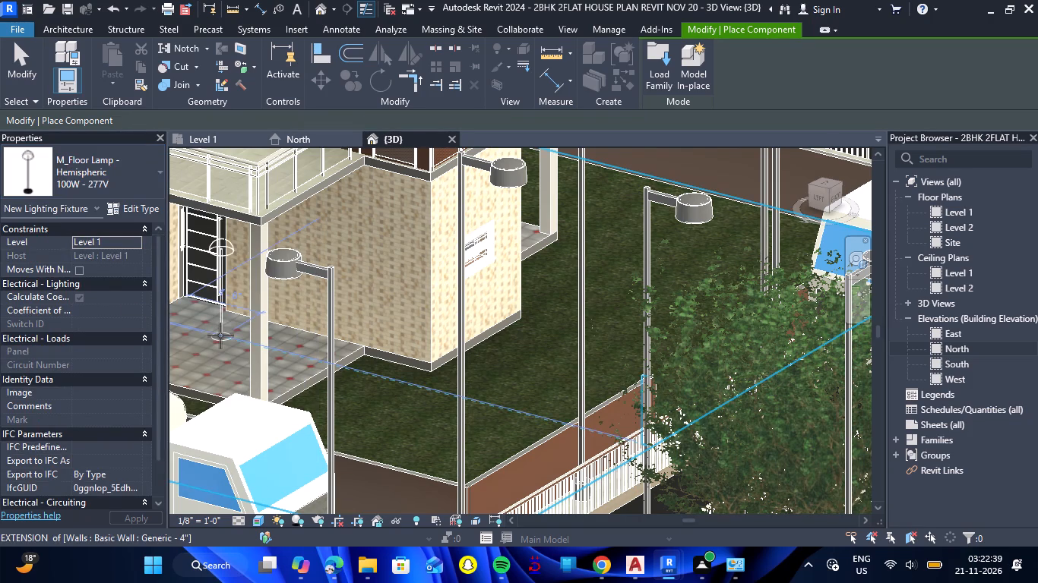
click(364, 364)
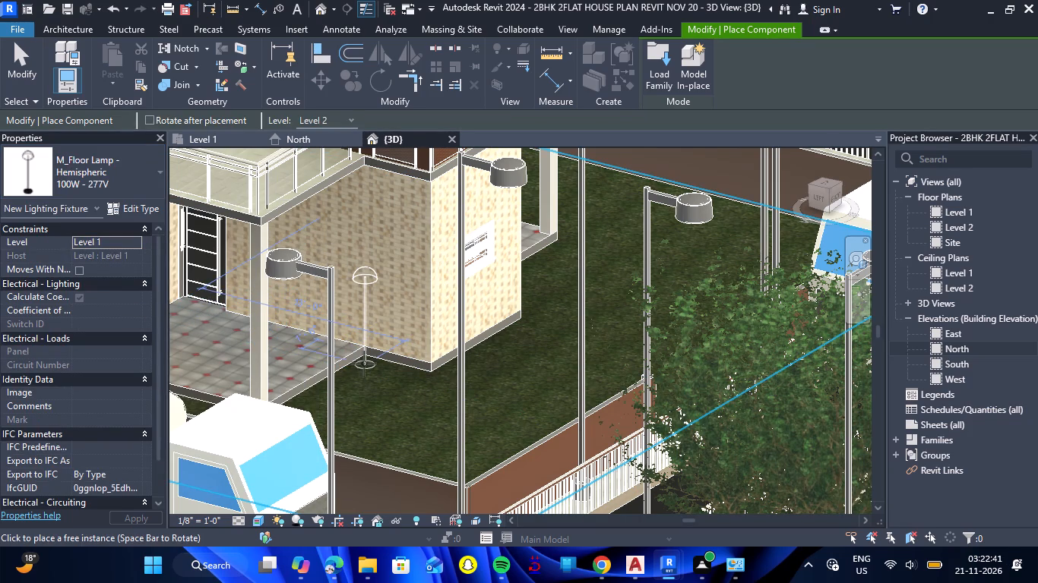
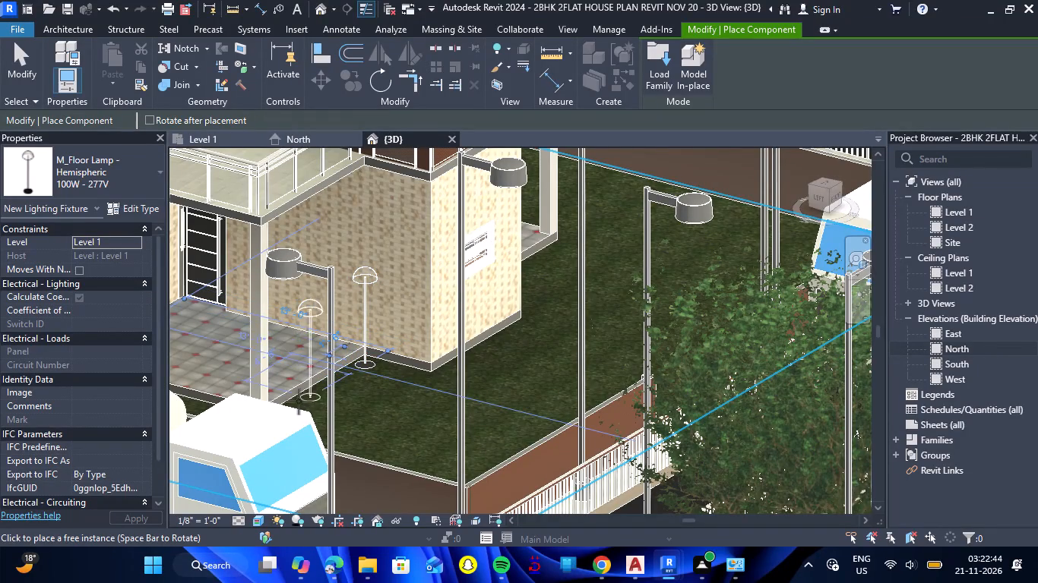
Place three more 100W - 277V hemispheric floor lamps at both porches' corner columns and on the far side of the windowed stair enclosure.
click(290, 408)
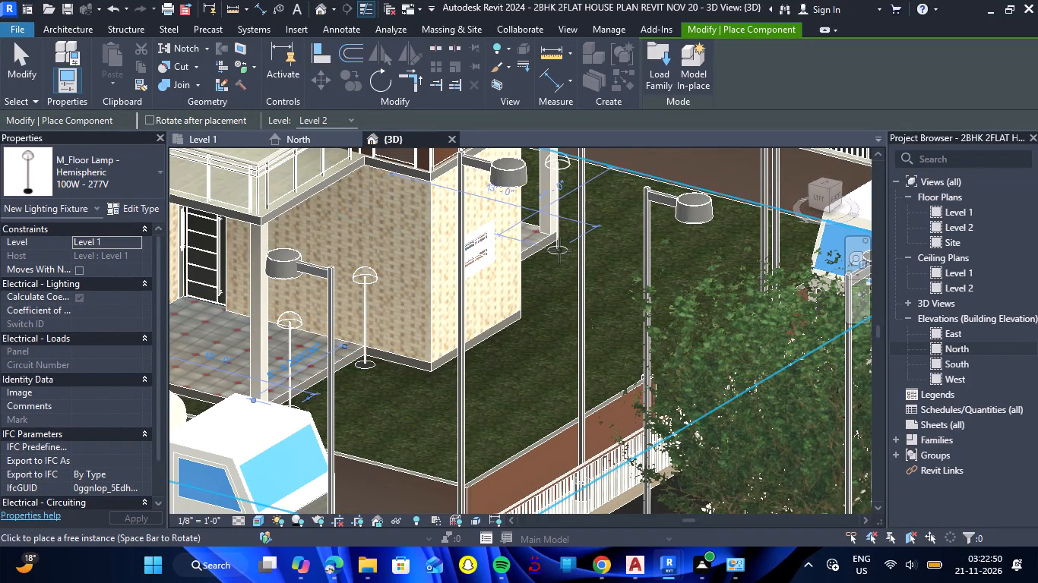
click(559, 251)
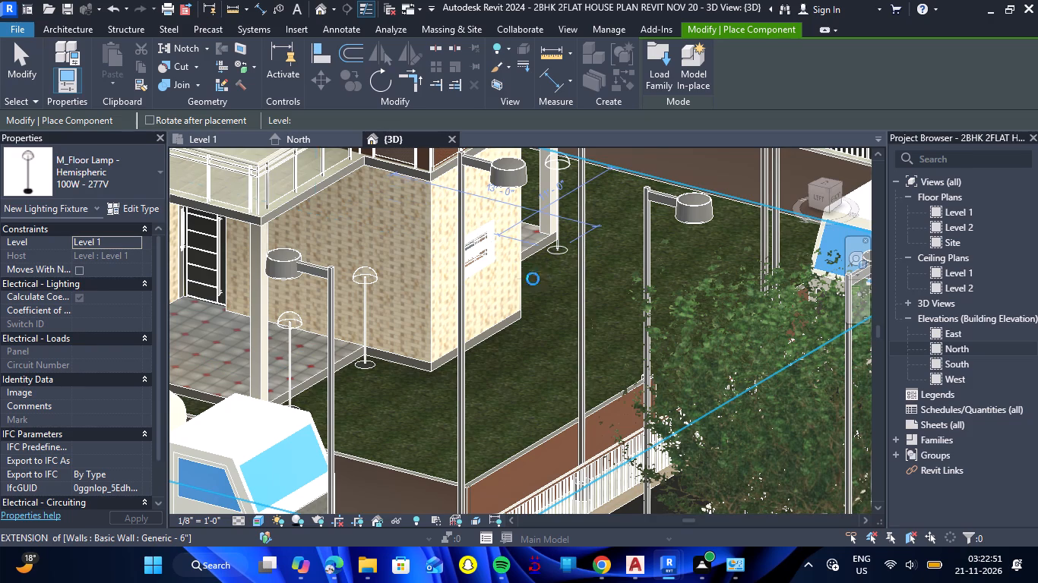
click(519, 290)
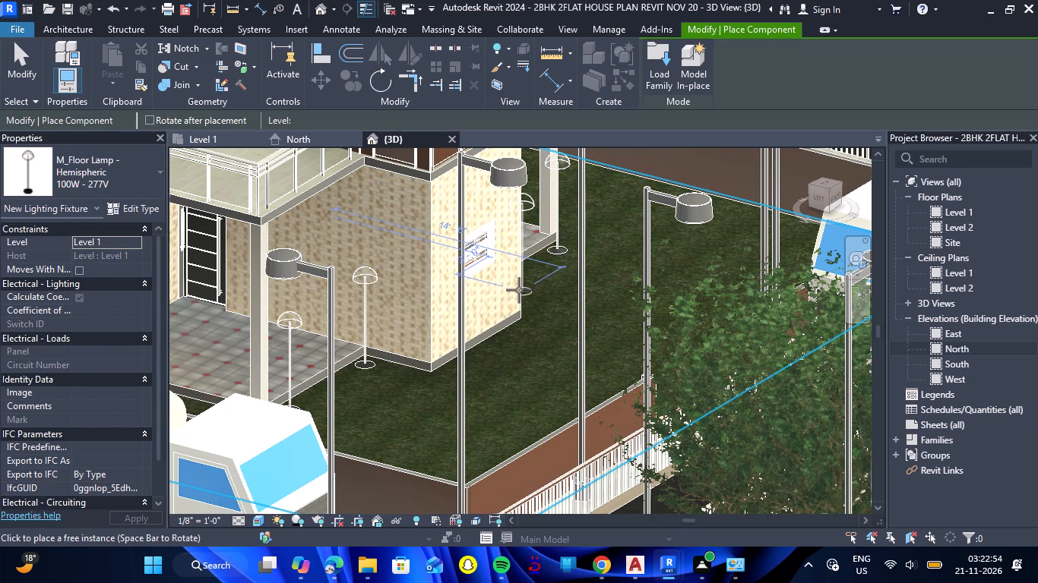
Place another 100W - 277V hemispheric floor lamp on the tiled porch between the front window and the entrance door, and end placement.
scroll(543, 309, down, 8)
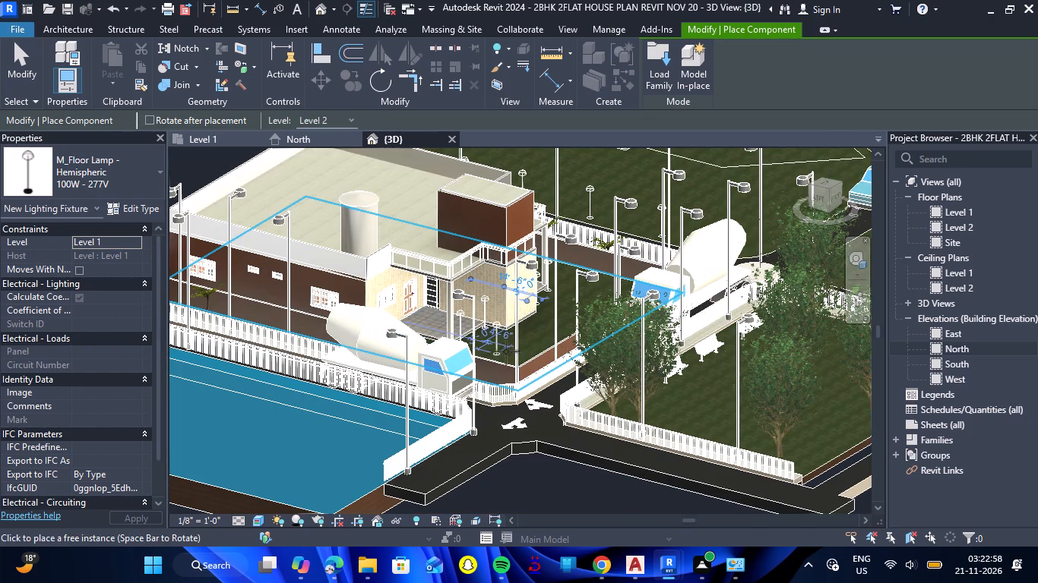
scroll(419, 330, up, 9)
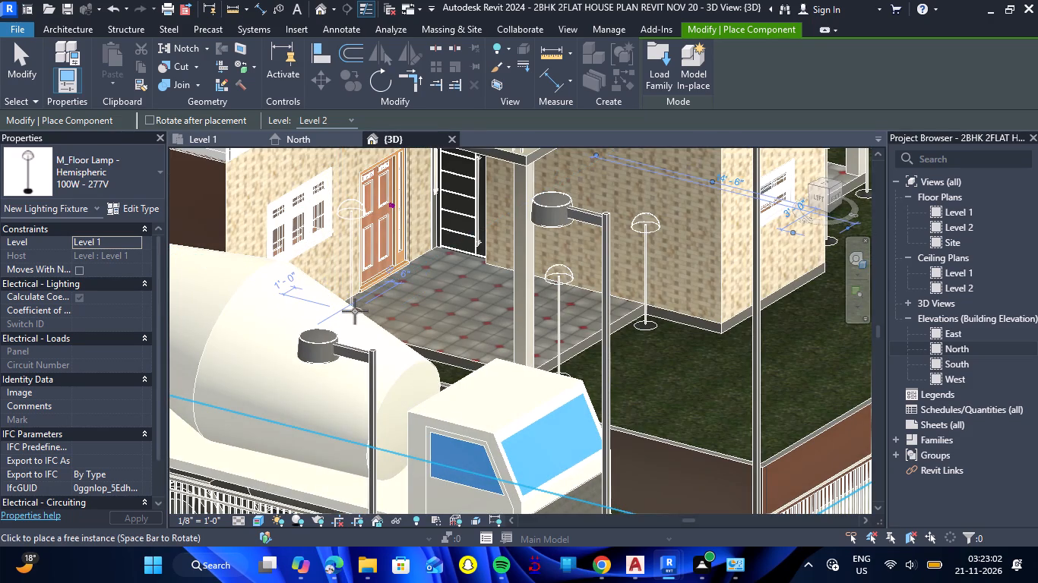
click(356, 311)
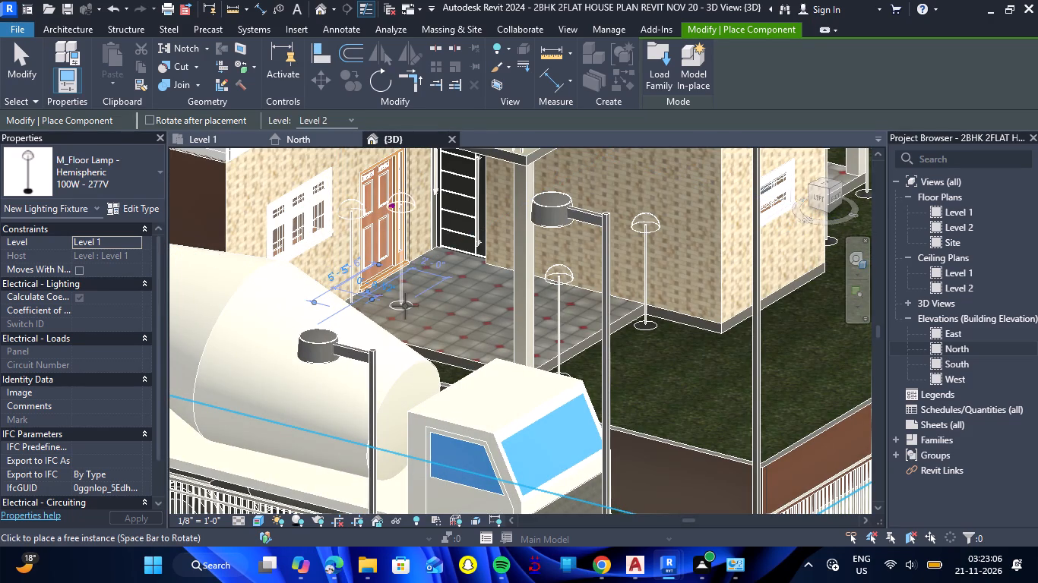
key(Escape)
key(Escape)
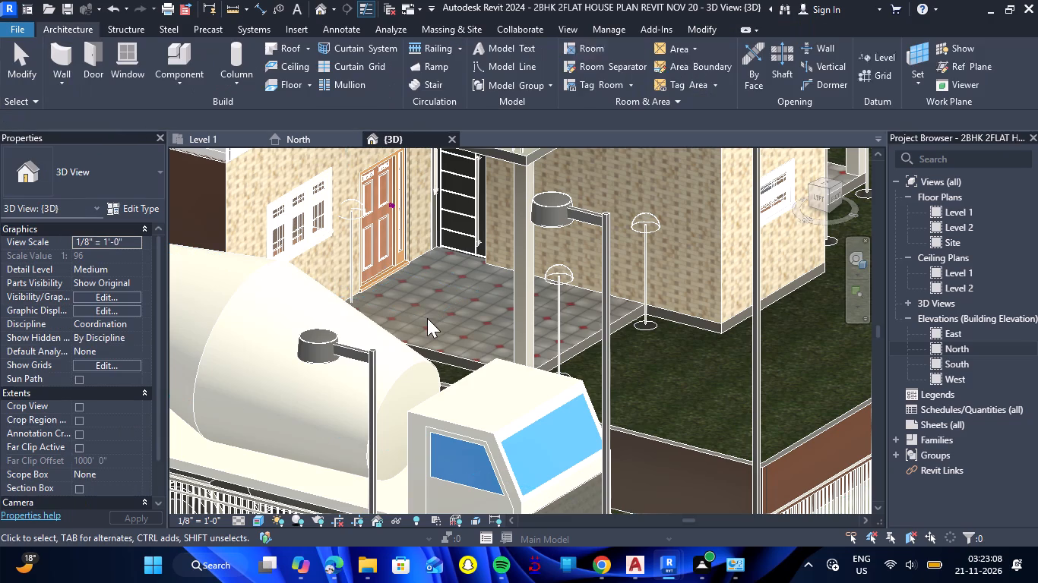
View the whole site from the top in 3D and open the Level 1 floor plan.
scroll(460, 322, down, 11)
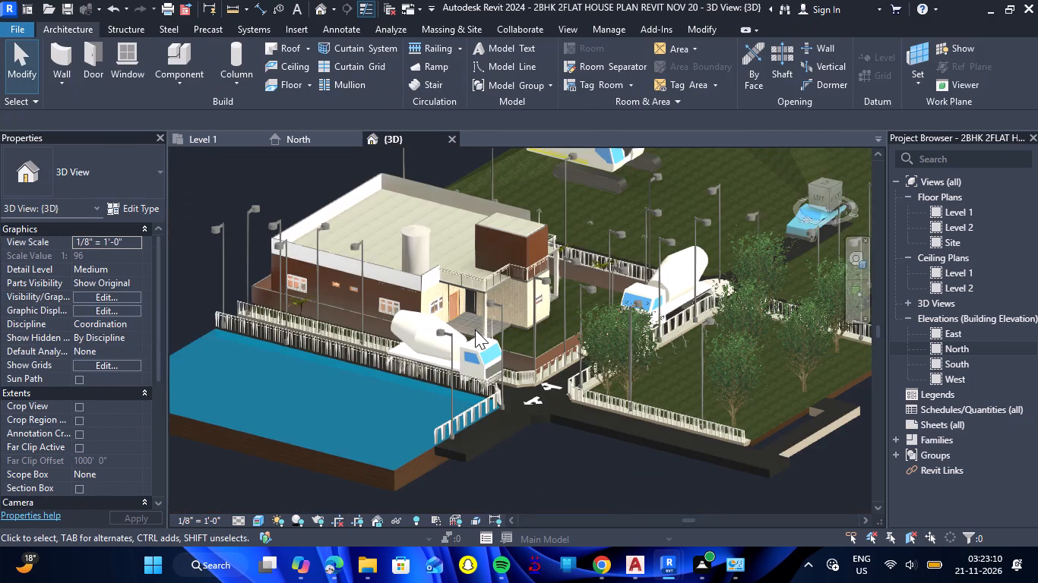
scroll(558, 418, down, 1)
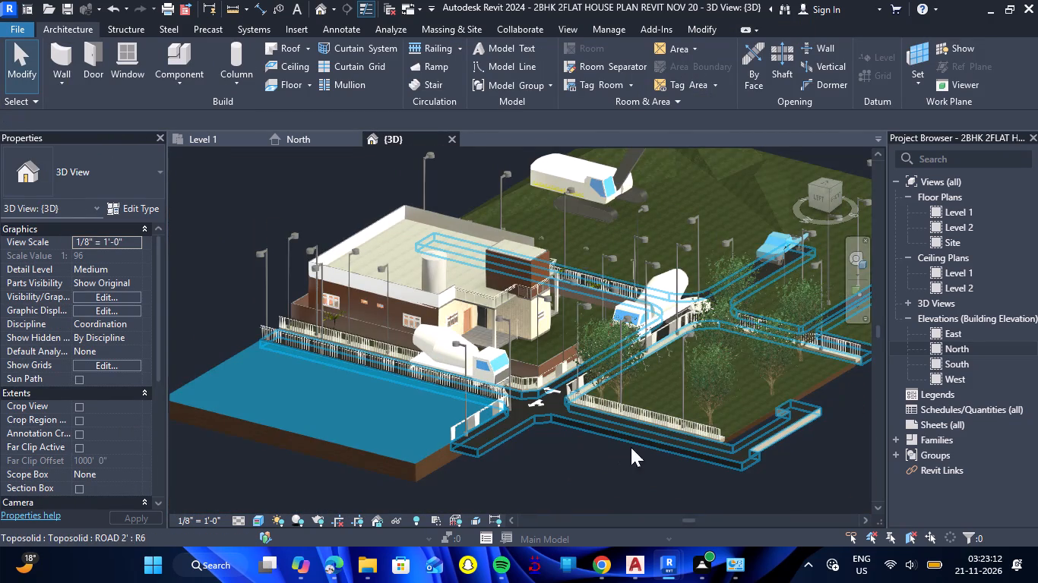
scroll(764, 452, up, 4)
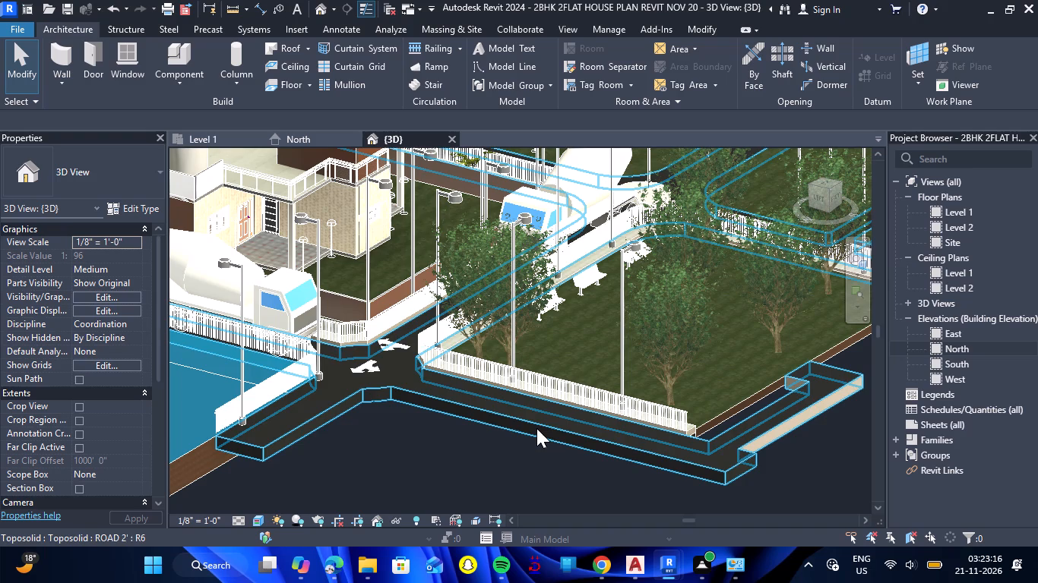
click(829, 184)
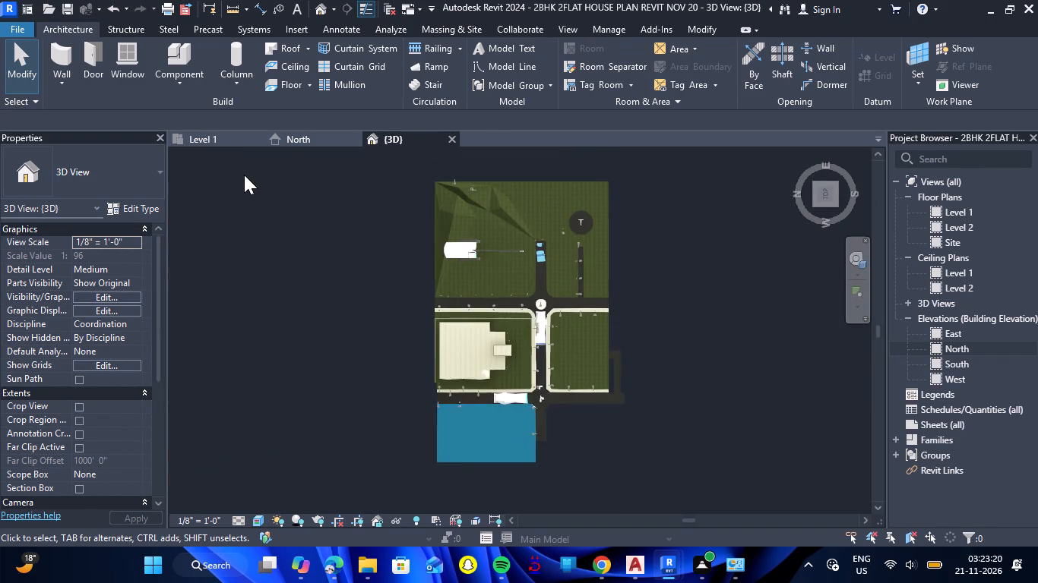
click(210, 134)
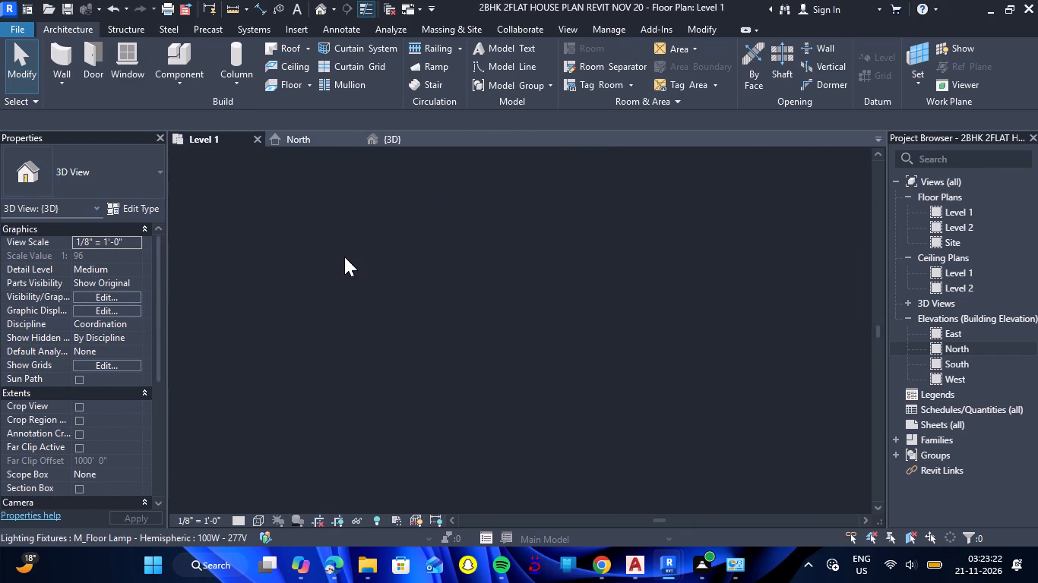
Nudge the misaligned floor lamp by the east porch's outer step into line with the other front lamps, about 1'-9" from the staircase wall.
scroll(375, 283, down, 2)
scroll(296, 288, up, 5)
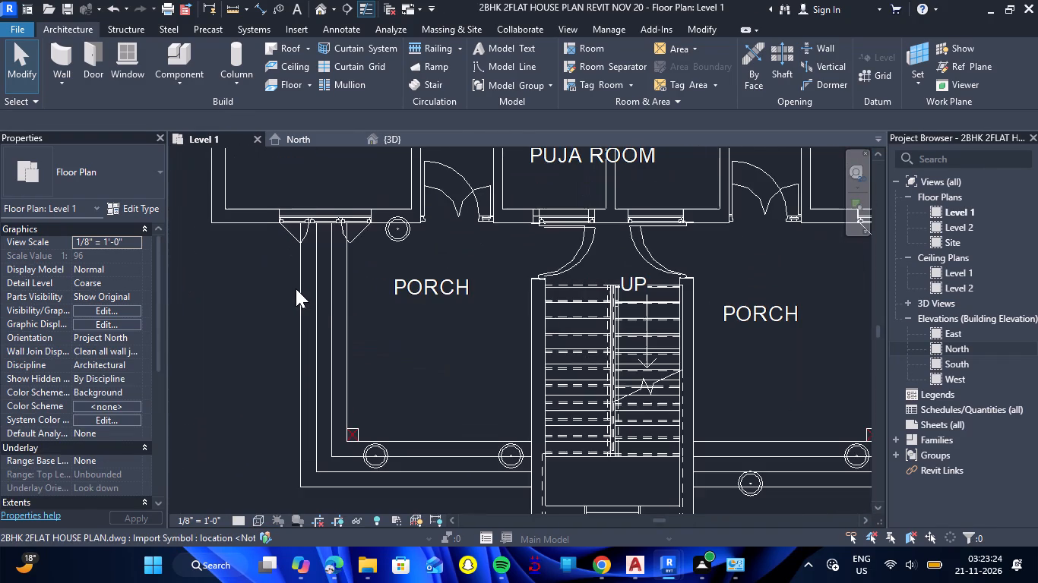
scroll(299, 290, down, 4)
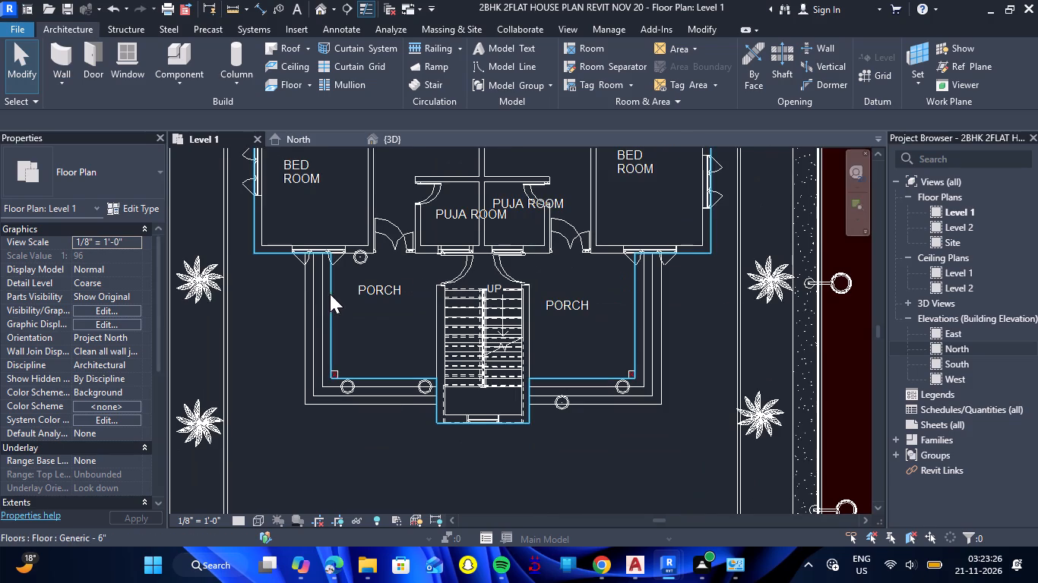
scroll(577, 405, up, 5)
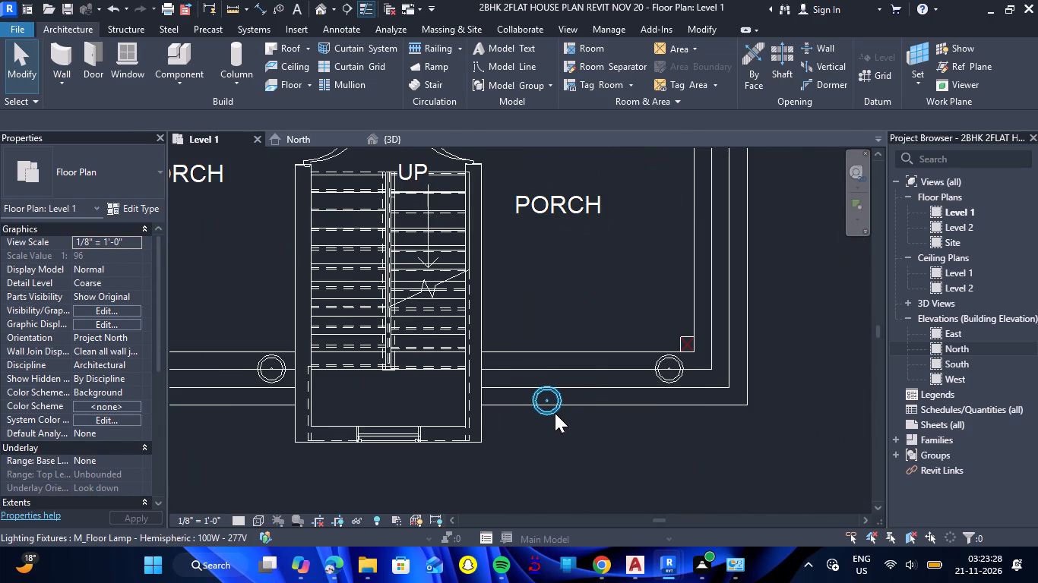
click(555, 413)
key(Up)
key(Up)
key(Up)
key(Up)
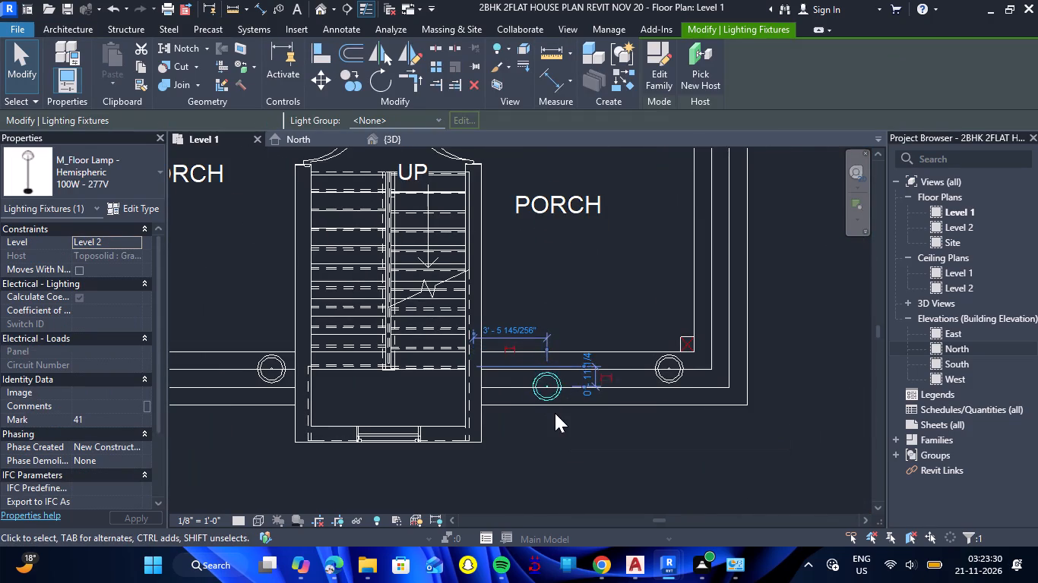
key(Up)
key(Up)
key(Up)
key(Up)
key(Left)
key(Left)
key(Left)
key(Left)
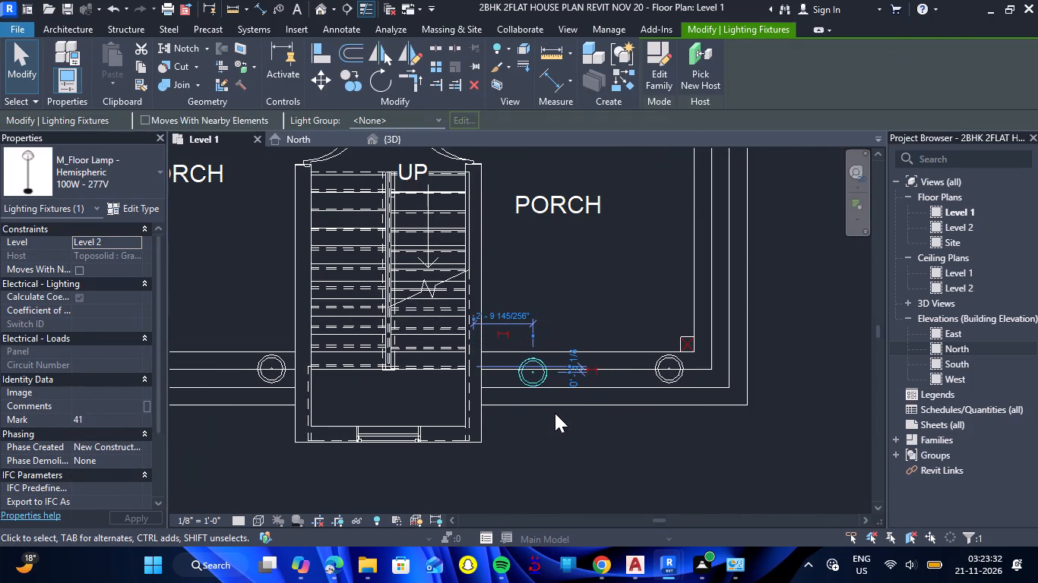
key(Left)
key(Left)
key(Left)
key(Left)
key(Left)
key(Left)
key(Up)
key(Left)
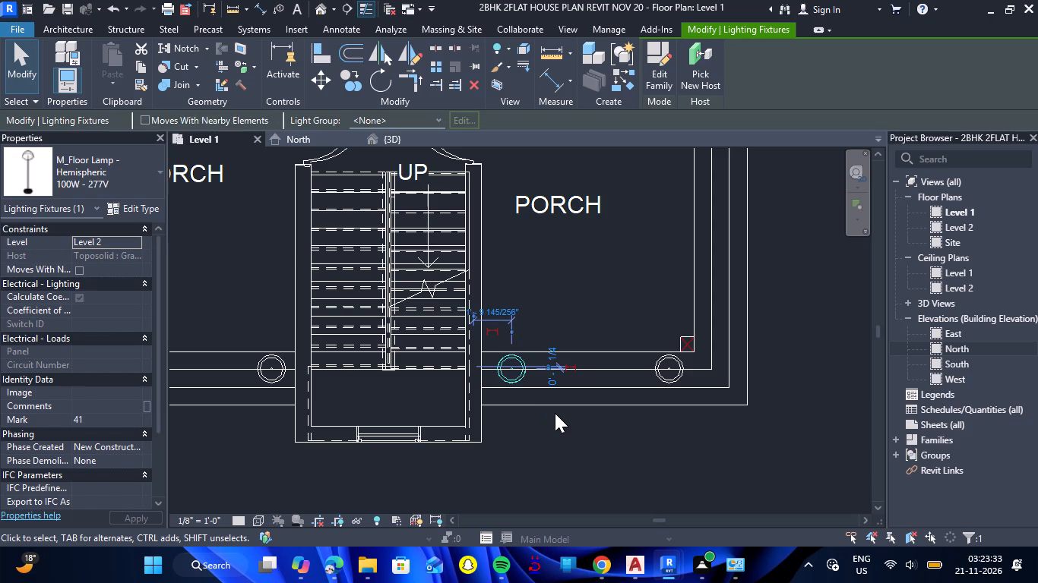
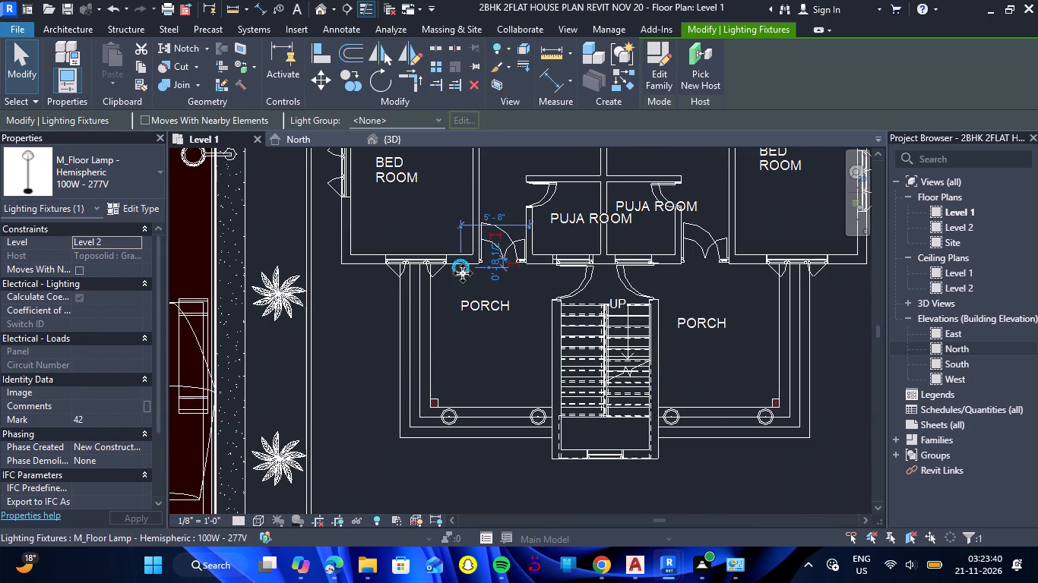
Nudge the floor lamp between the west porch's front window and entrance door slightly toward the window and deselect it.
key(Left)
key(Escape)
Copy the southernmost tree fern on the west side of the house straight toward the road by about 12'-6".
scroll(463, 273, down, 5)
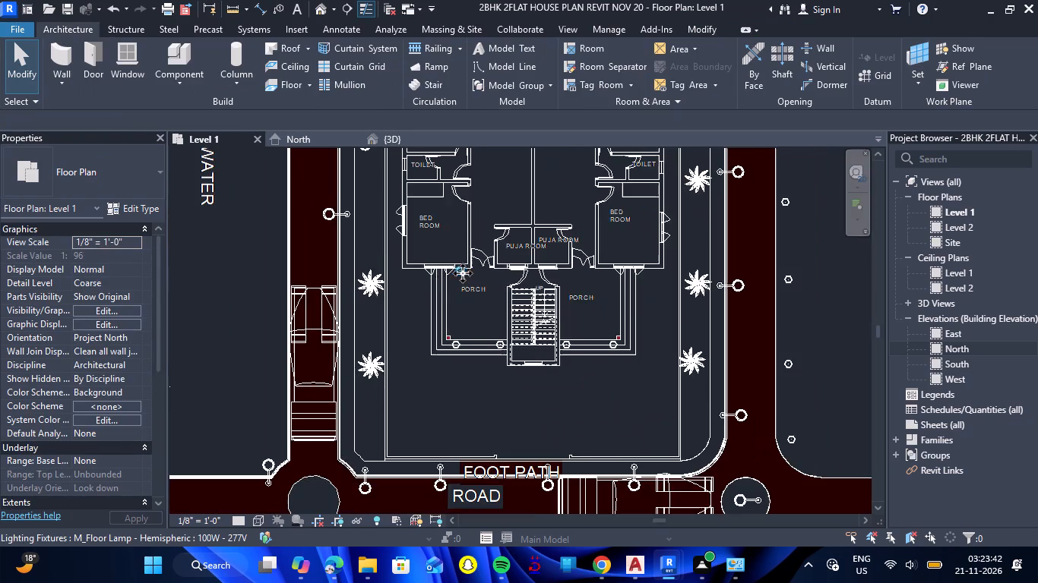
scroll(463, 273, down, 3)
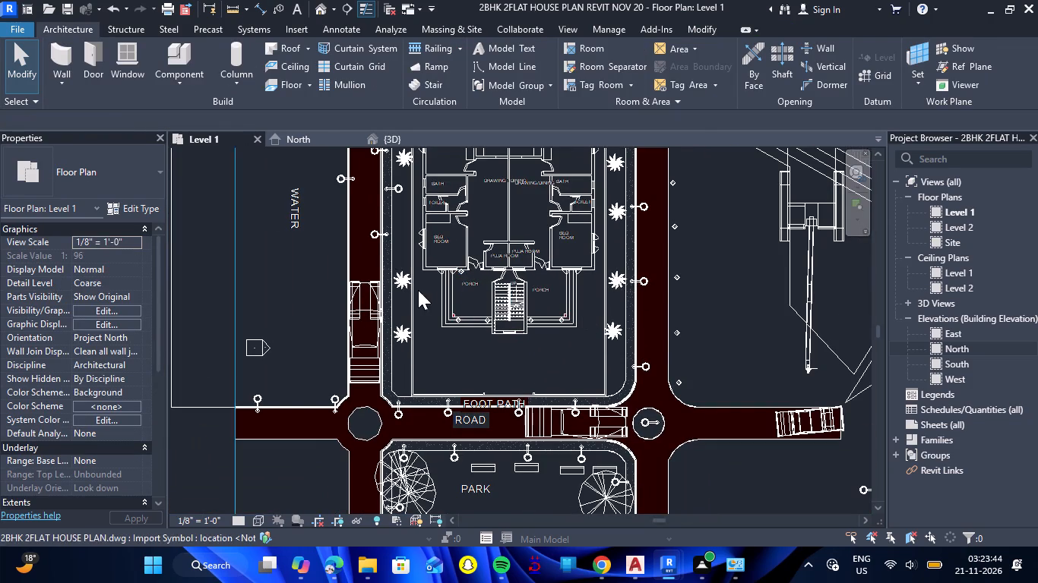
scroll(394, 313, up, 5)
click(403, 355)
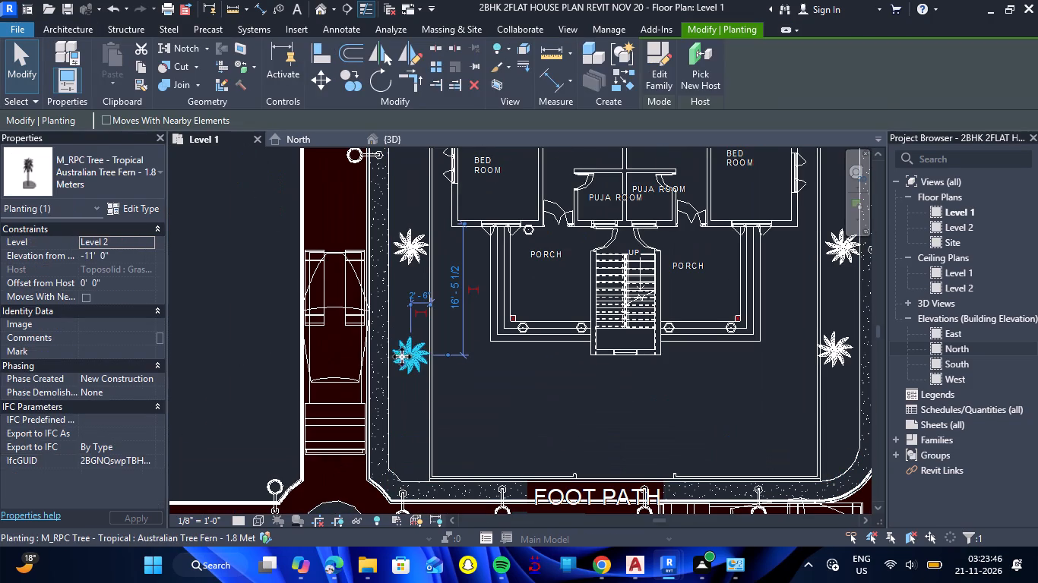
click(353, 91)
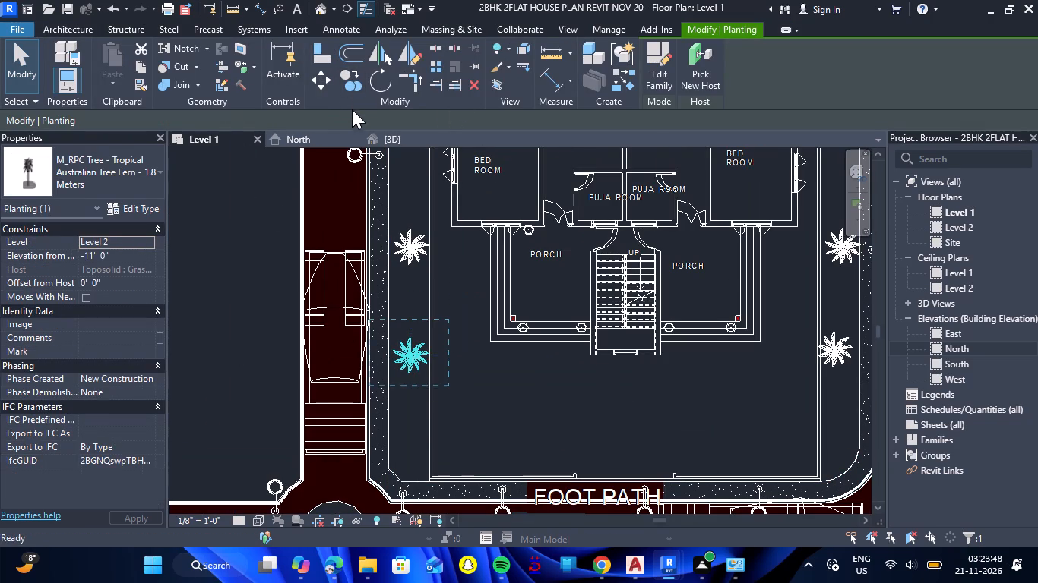
click(403, 360)
click(403, 459)
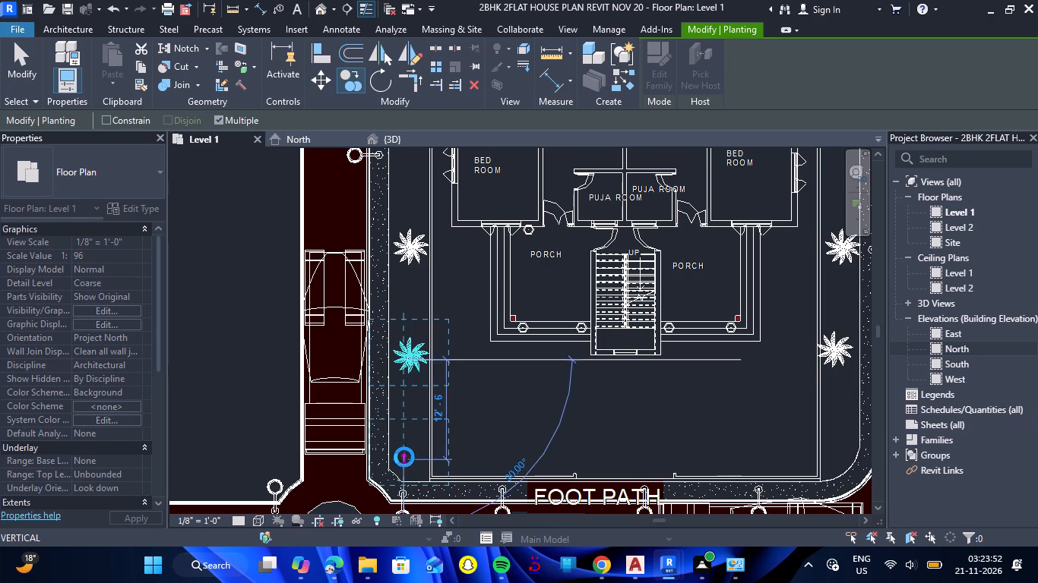
key(Escape)
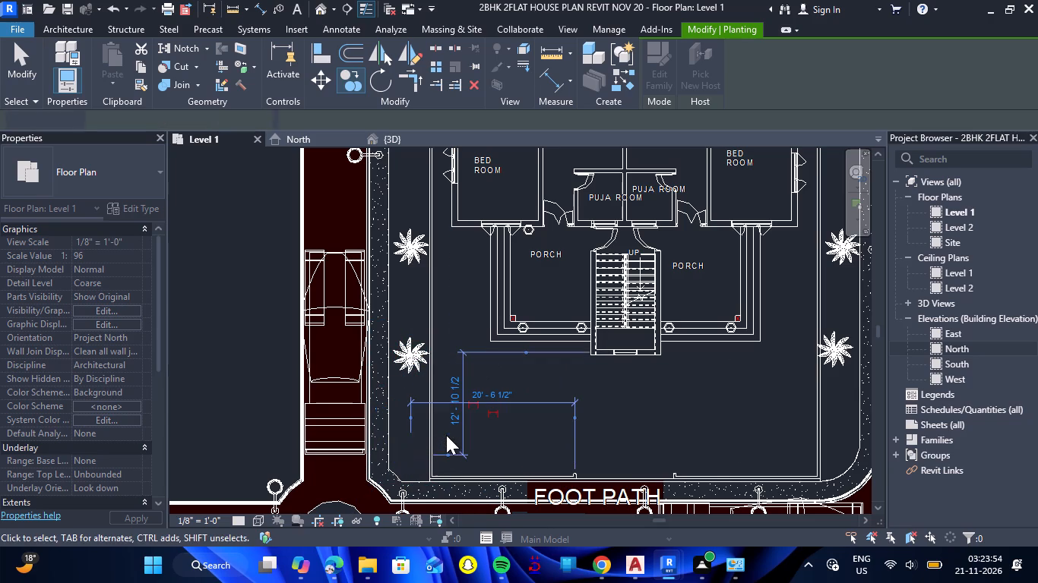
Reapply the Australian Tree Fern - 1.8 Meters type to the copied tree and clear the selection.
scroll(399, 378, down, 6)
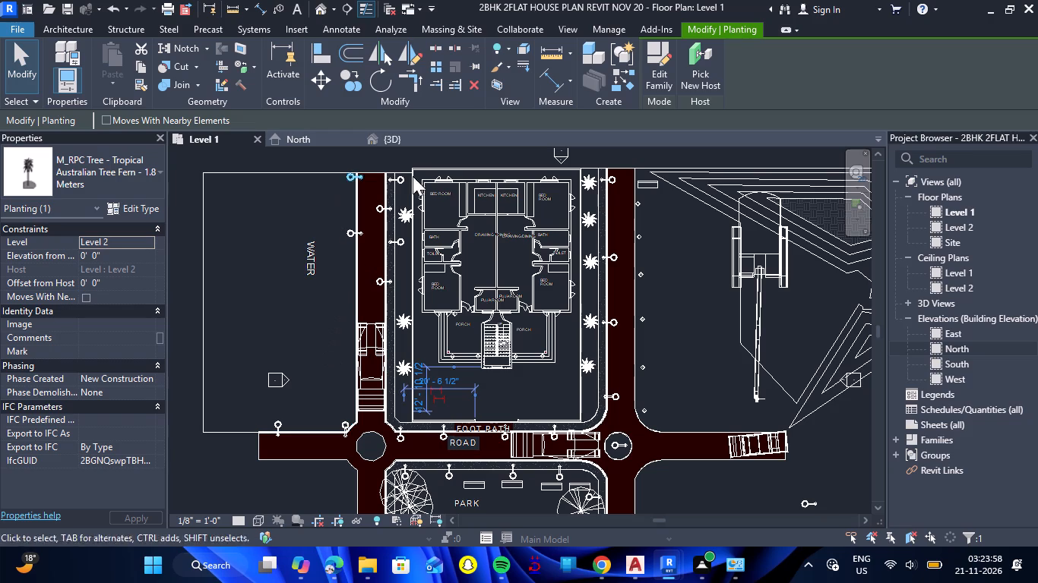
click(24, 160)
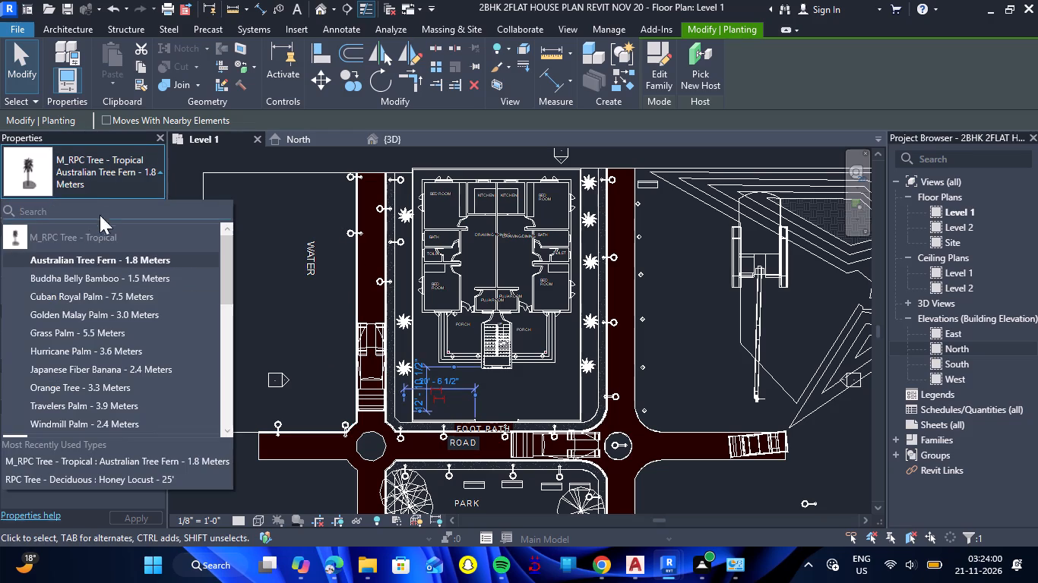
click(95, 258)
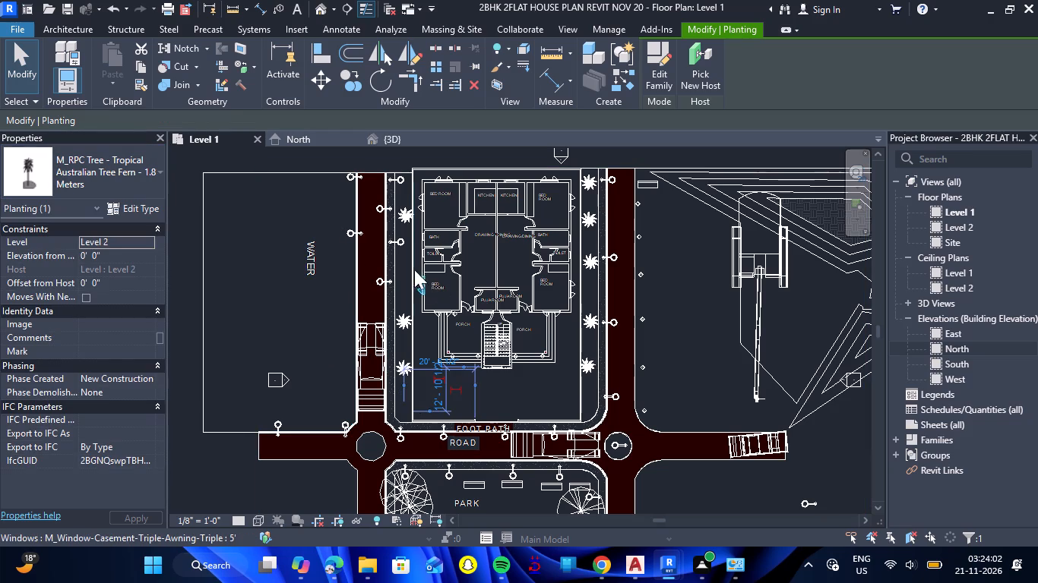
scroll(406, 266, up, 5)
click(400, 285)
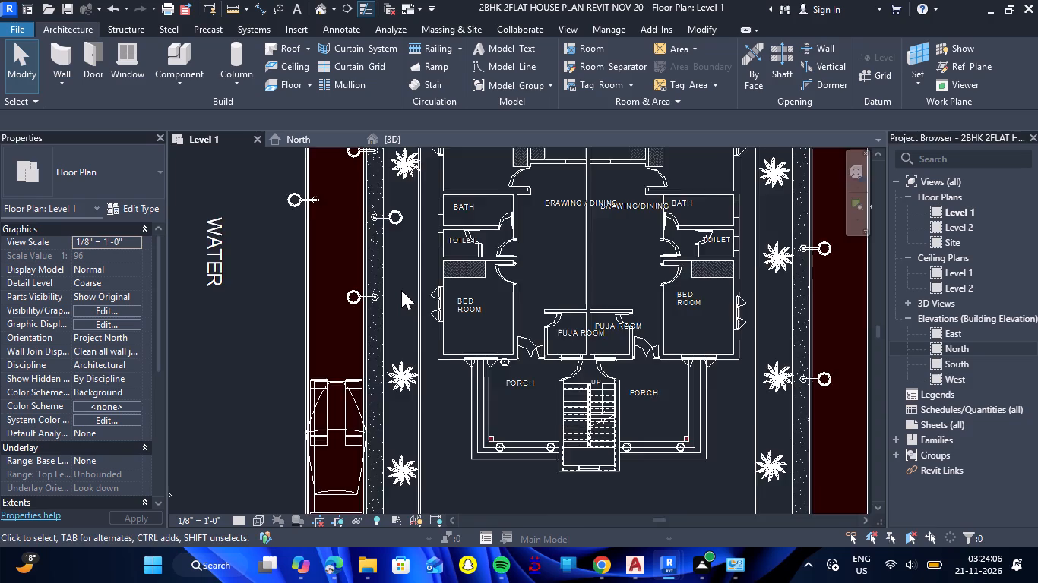
In the 3D top view, place two Australian Tree Fern - 1.8 Meters trees in the grass strip between the west boundary wall and the footpath.
scroll(401, 290, down, 5)
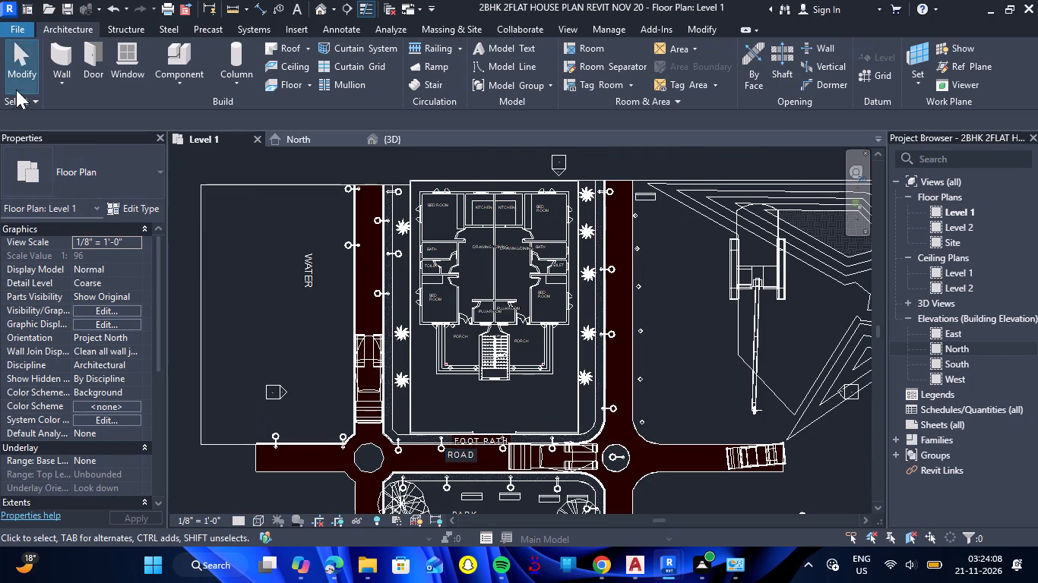
scroll(294, 301, down, 2)
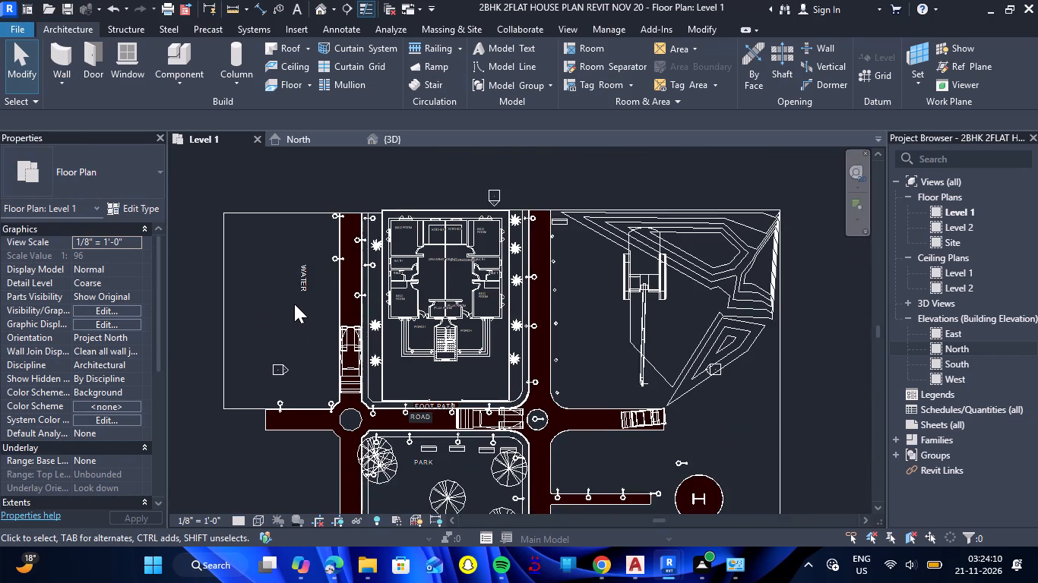
scroll(323, 386, down, 5)
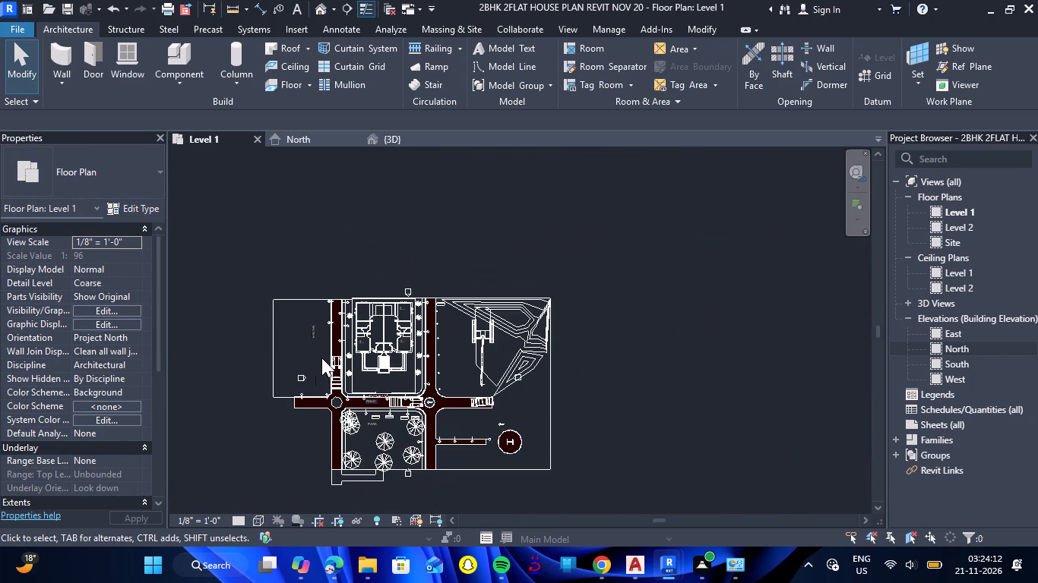
scroll(331, 447, up, 7)
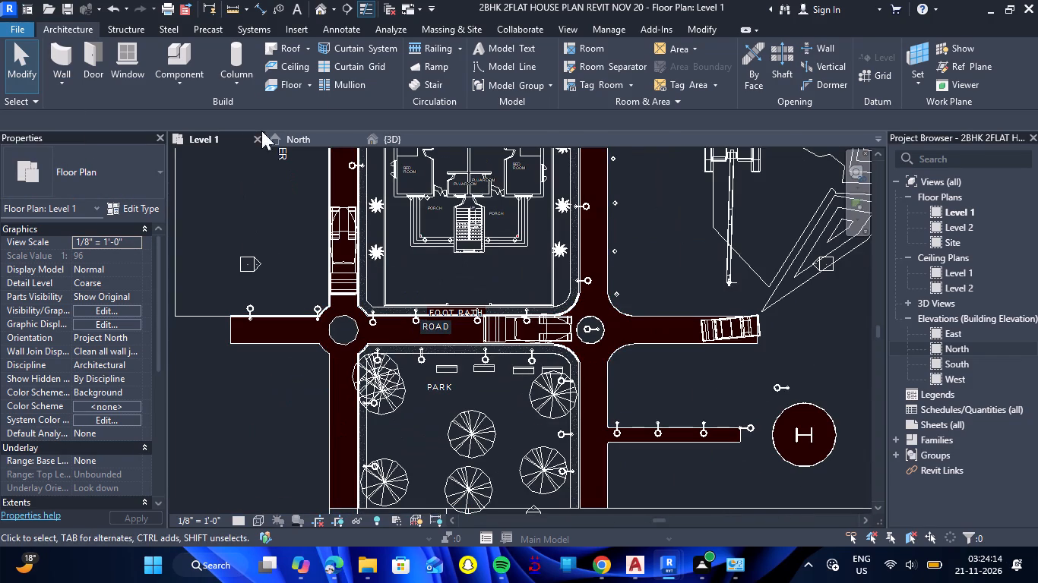
click(406, 144)
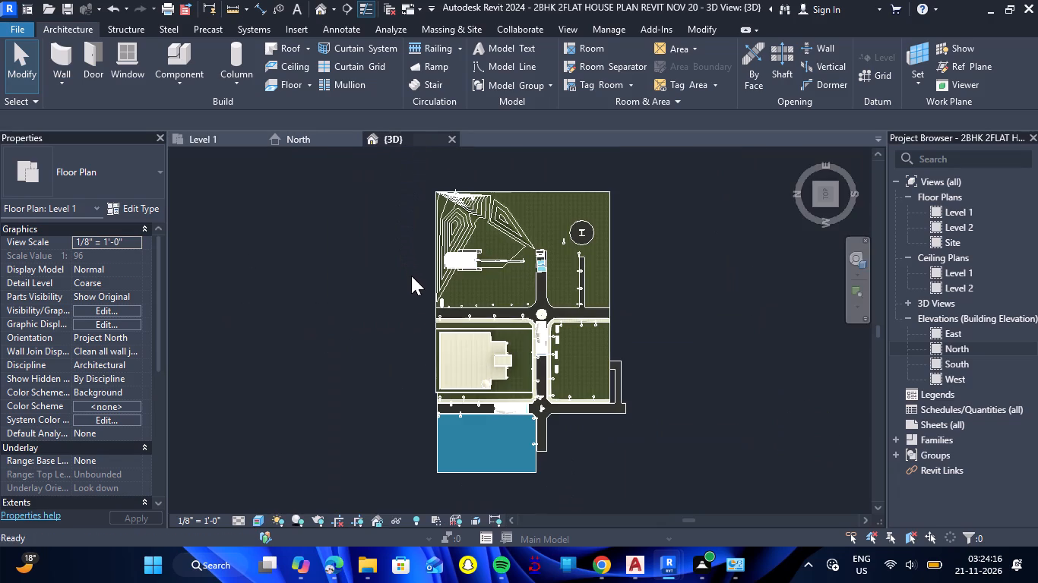
scroll(496, 389, up, 7)
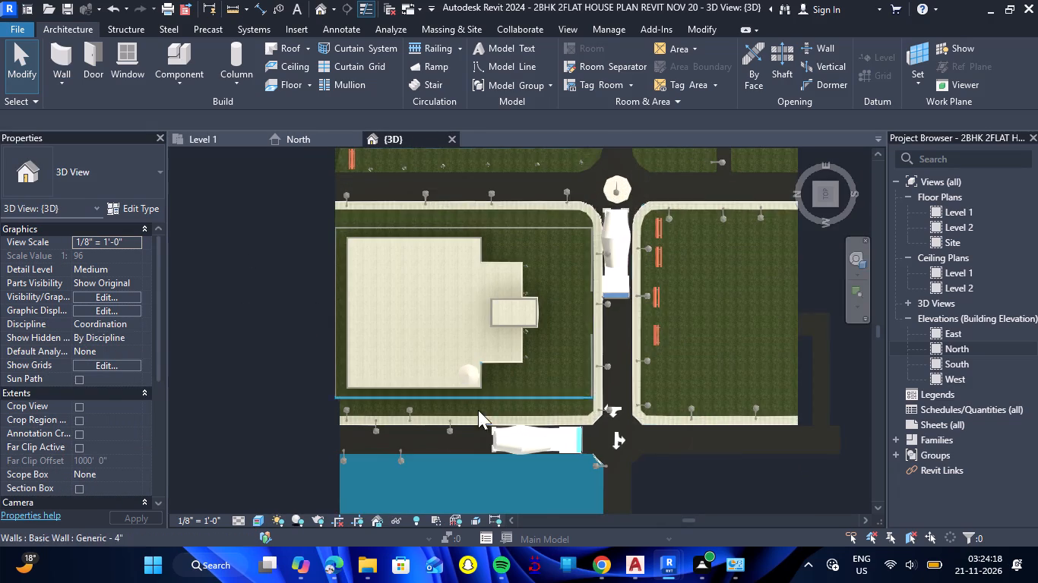
scroll(372, 419, up, 5)
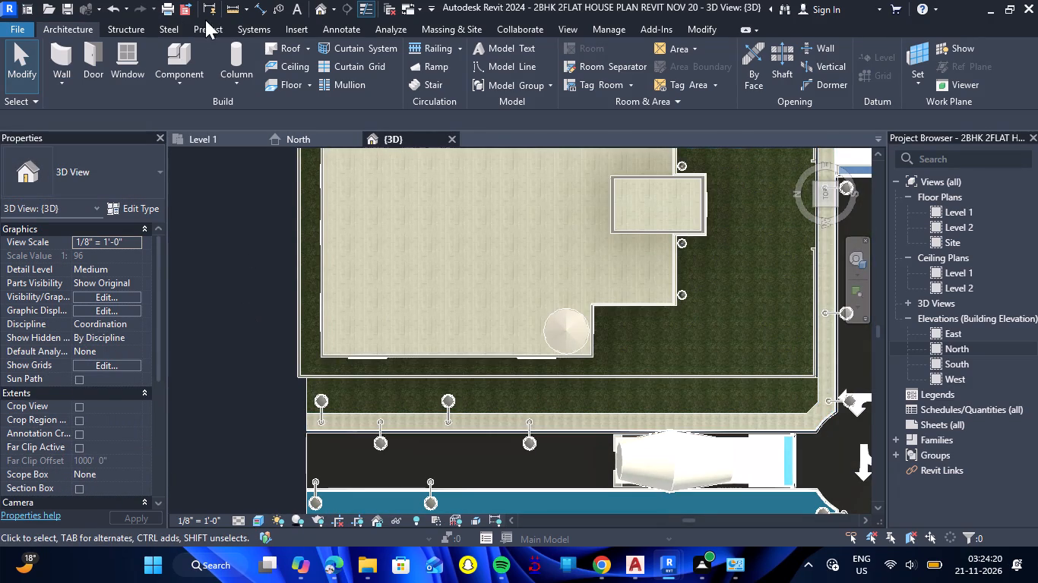
click(179, 60)
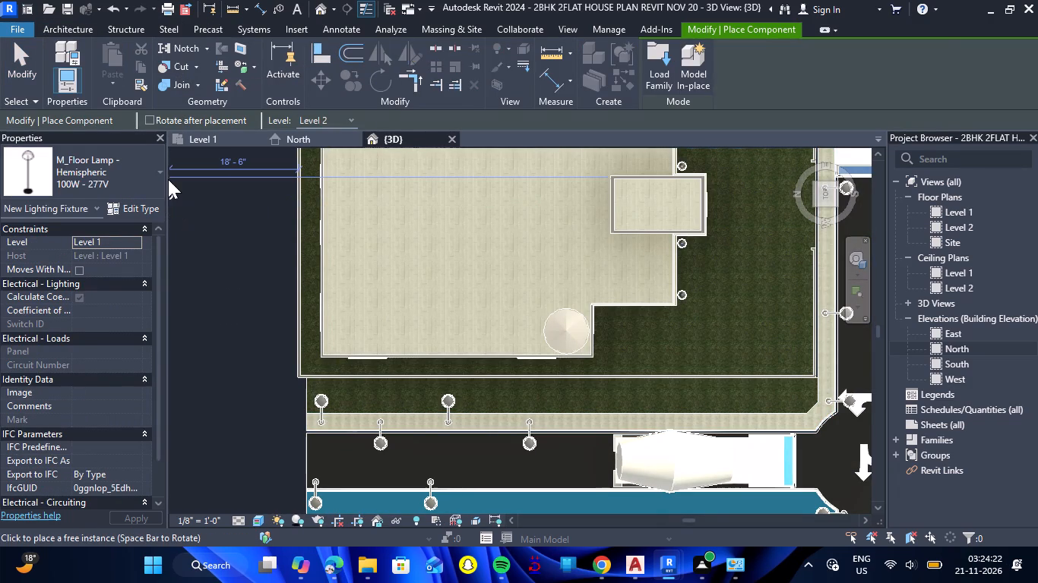
click(160, 175)
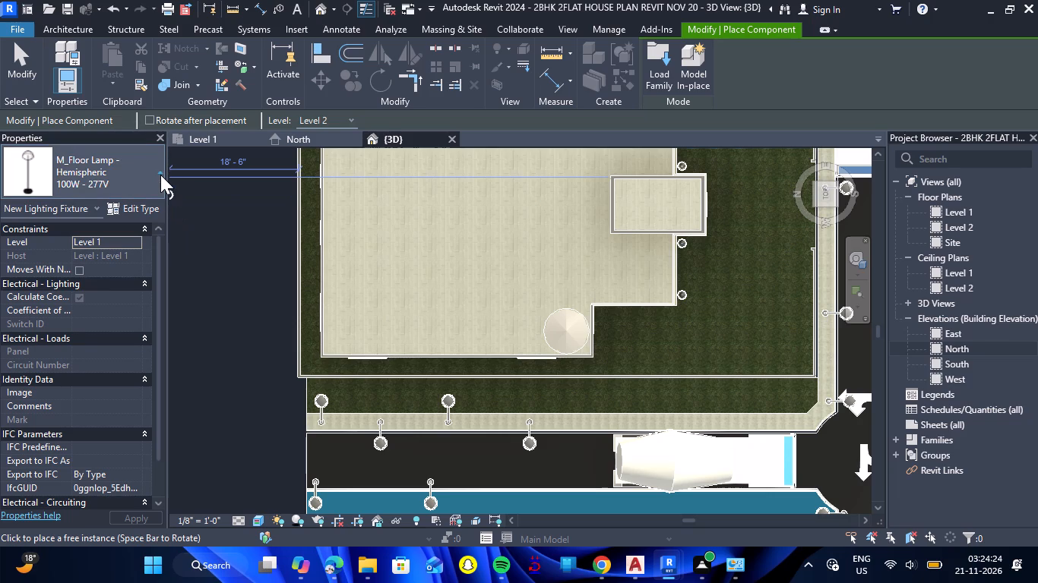
scroll(133, 303, down, 2)
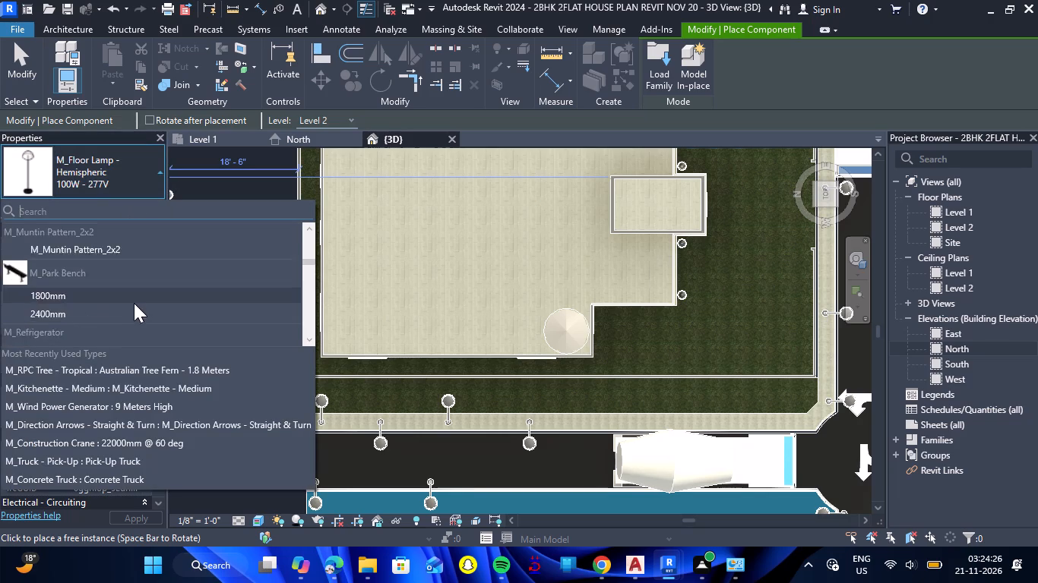
scroll(134, 303, down, 2)
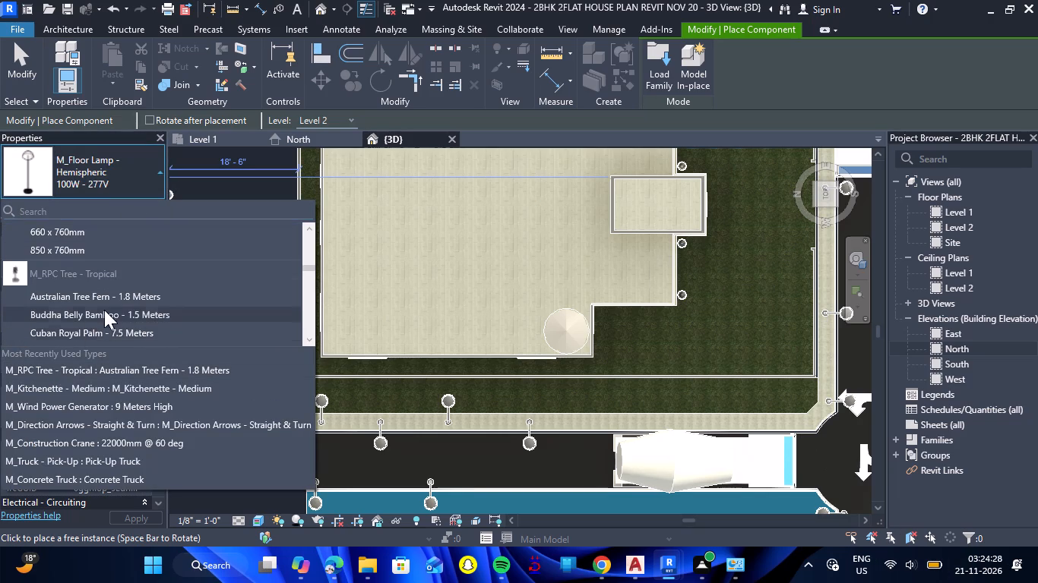
click(117, 296)
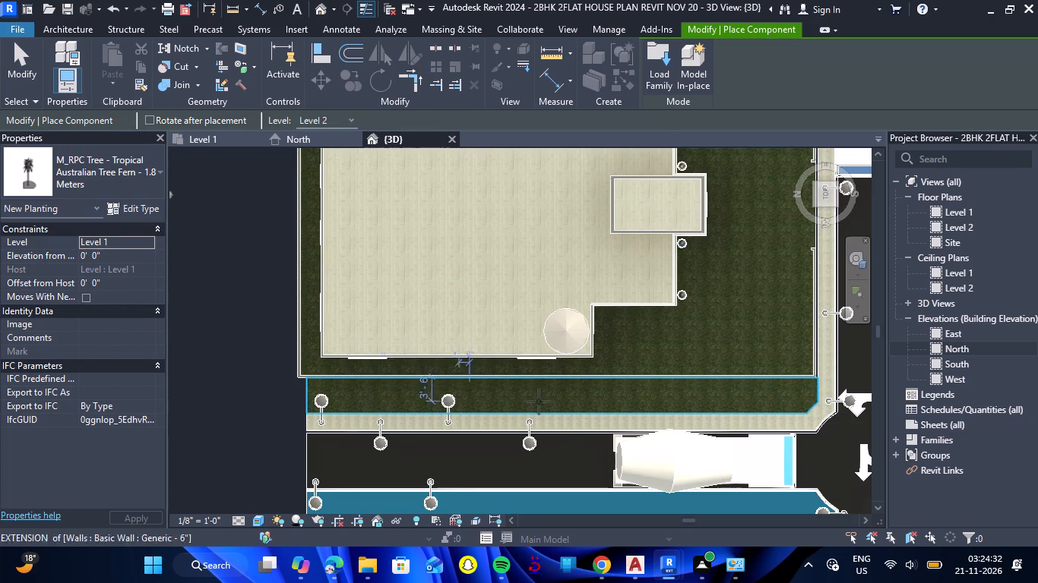
click(495, 399)
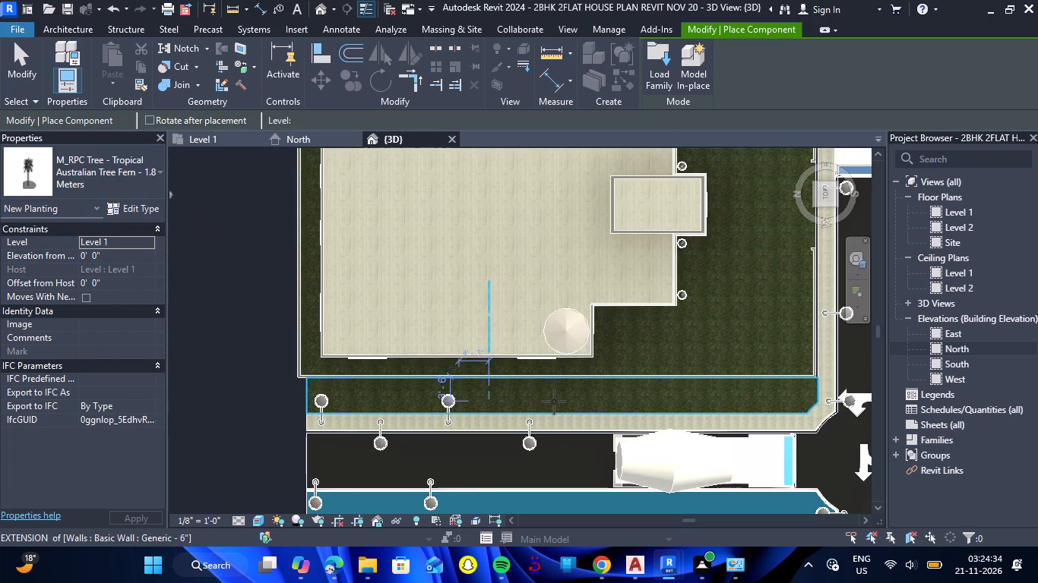
click(583, 398)
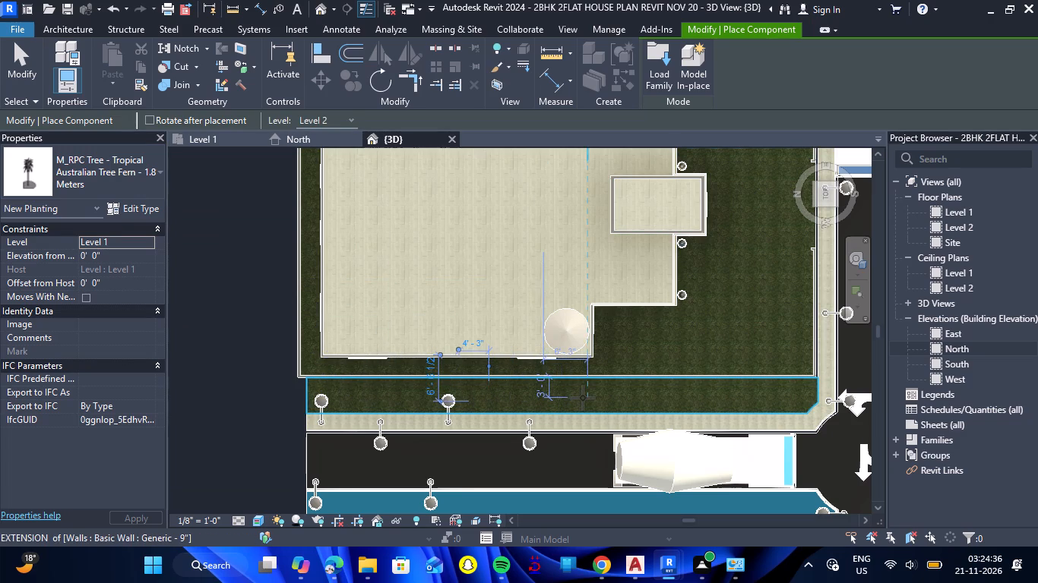
Place five more Australian Tree Fern - 1.8 Meters trees in a row along the inside of the west boundary wall toward its front corner.
click(611, 368)
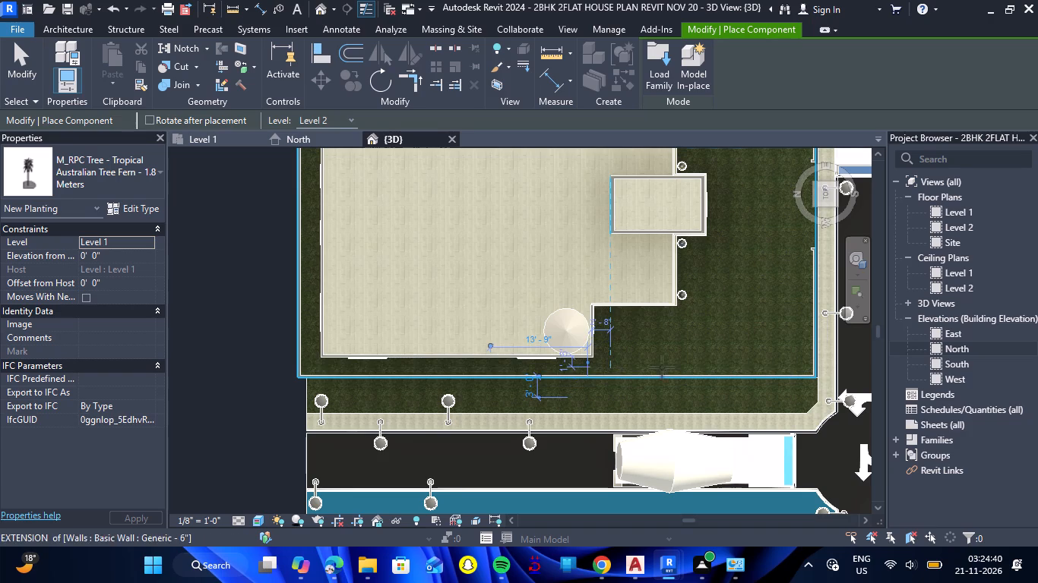
click(666, 366)
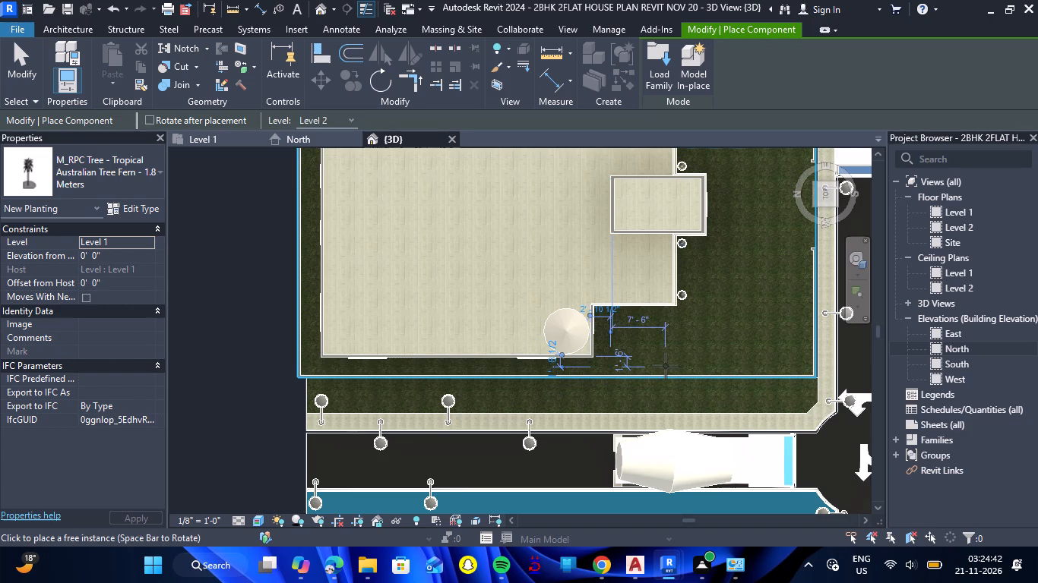
click(726, 367)
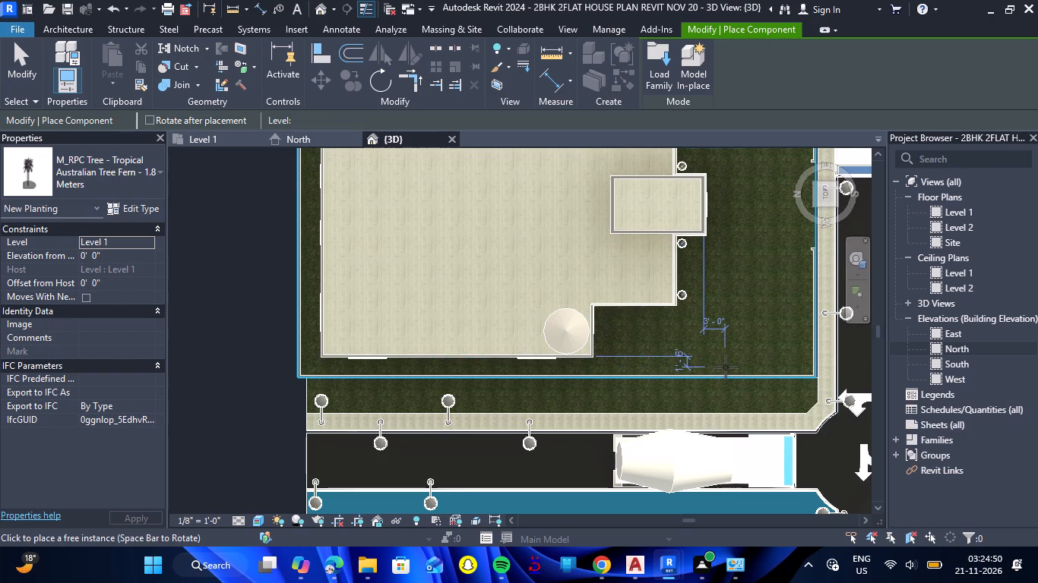
click(768, 364)
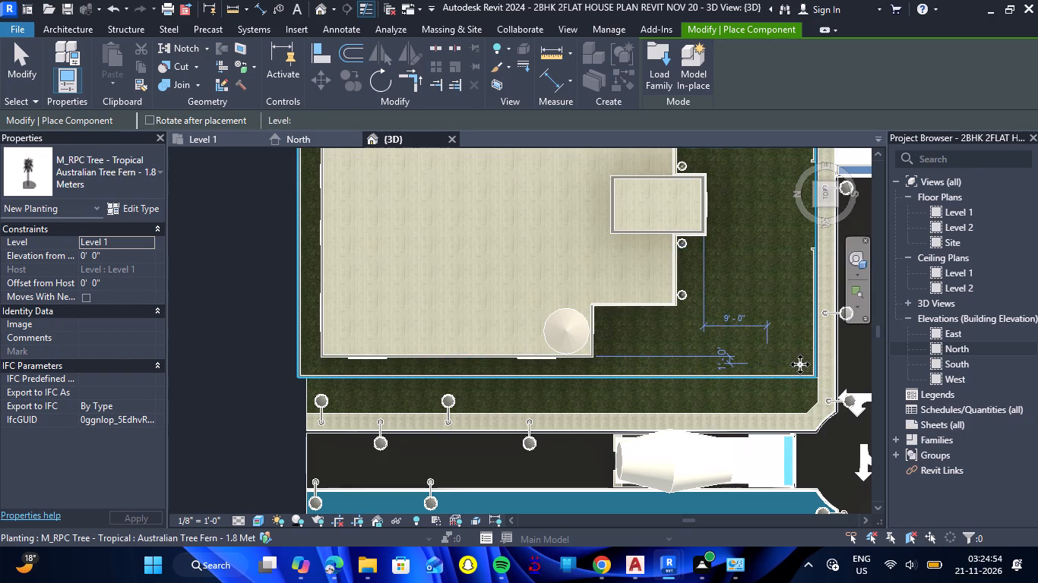
click(800, 364)
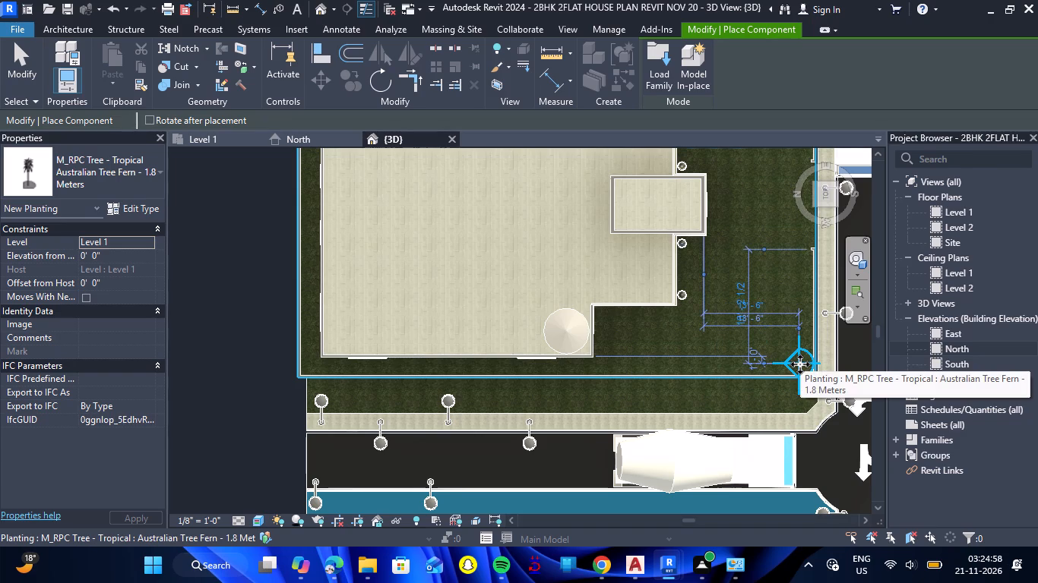
key(Escape)
key(Escape)
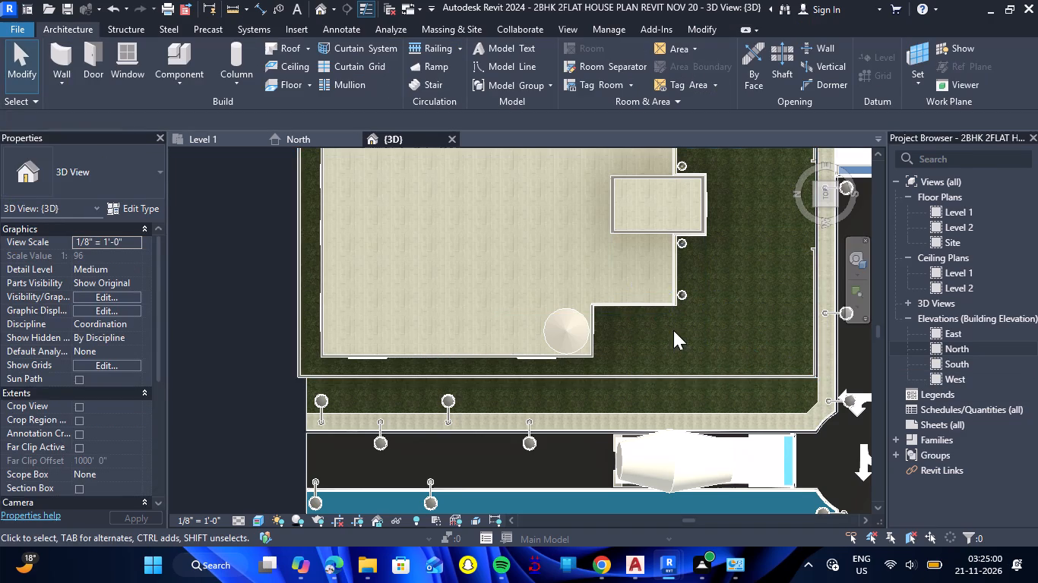
Place three M_Street Light - Standard 400W Halogen - 480V lights along the west footpath of the lawn plot south of the house.
scroll(673, 330, down, 7)
scroll(724, 385, down, 3)
scroll(850, 399, up, 2)
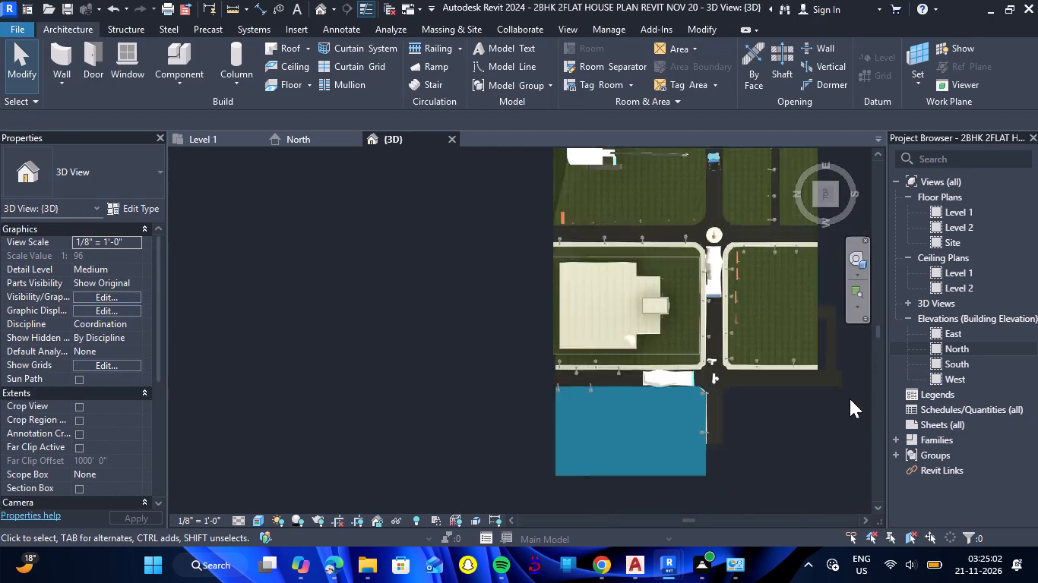
scroll(850, 399, up, 4)
scroll(696, 312, up, 2)
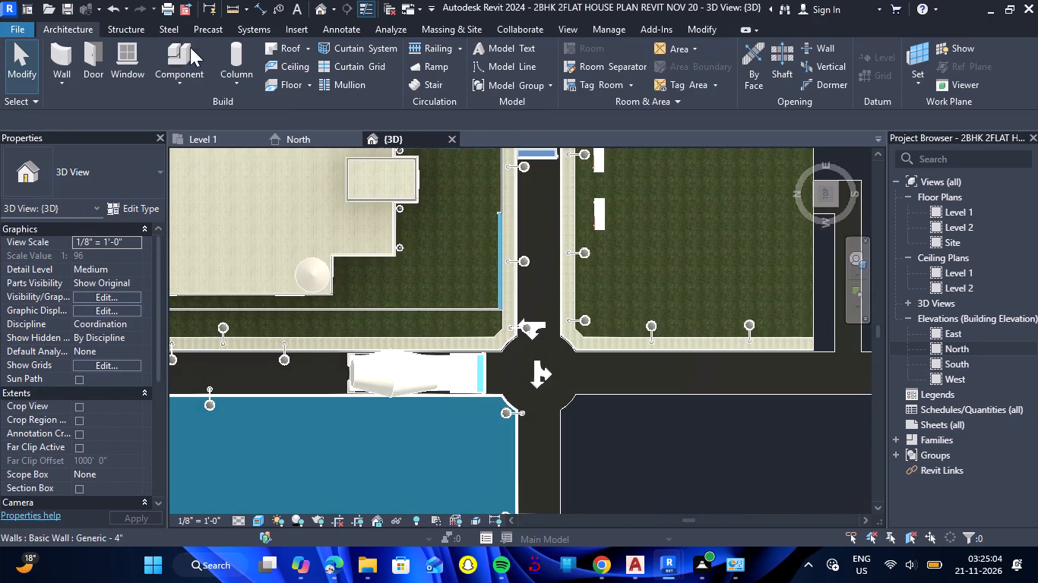
click(160, 165)
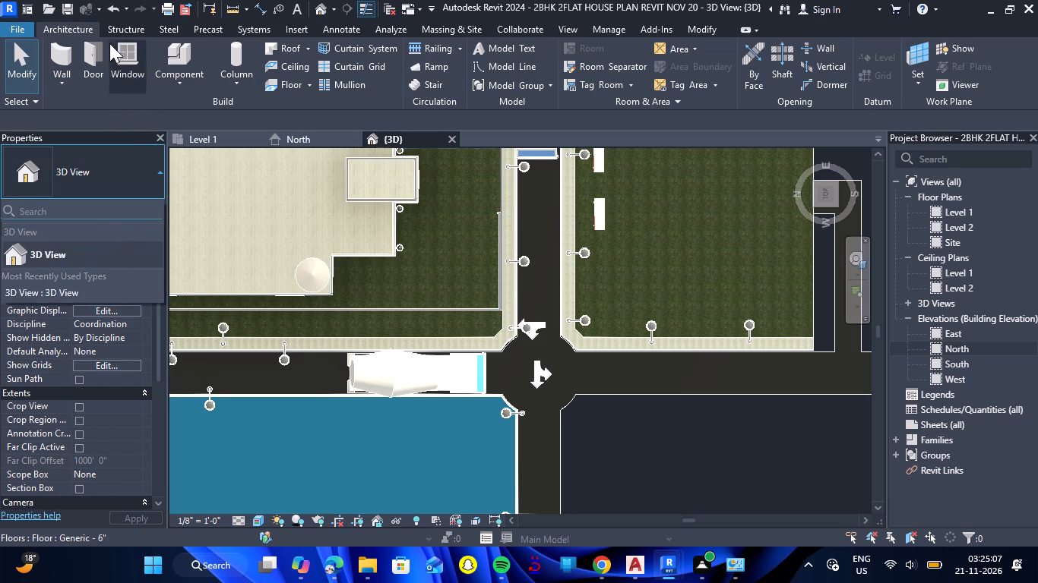
click(182, 36)
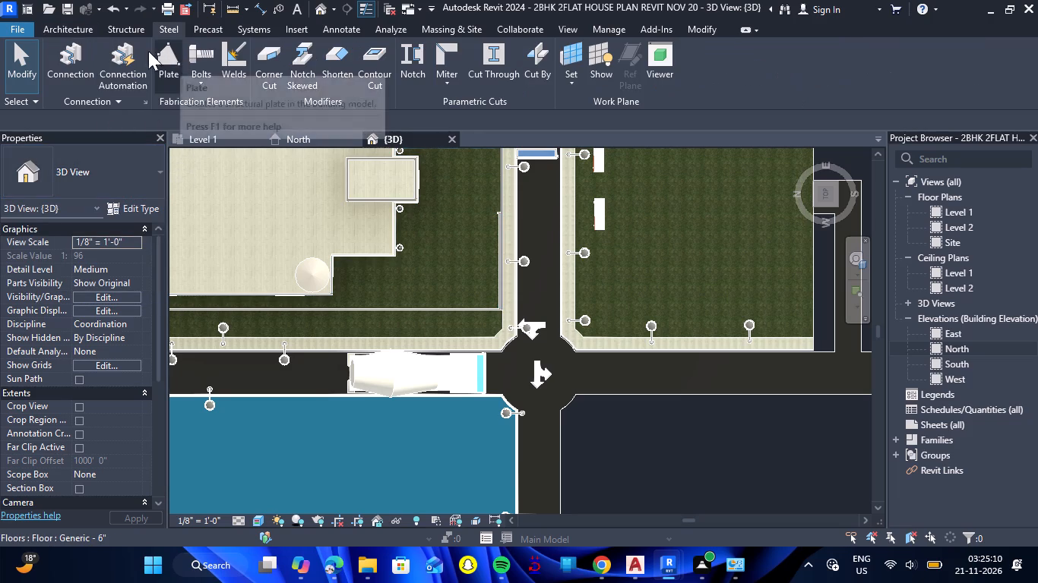
click(65, 24)
click(192, 61)
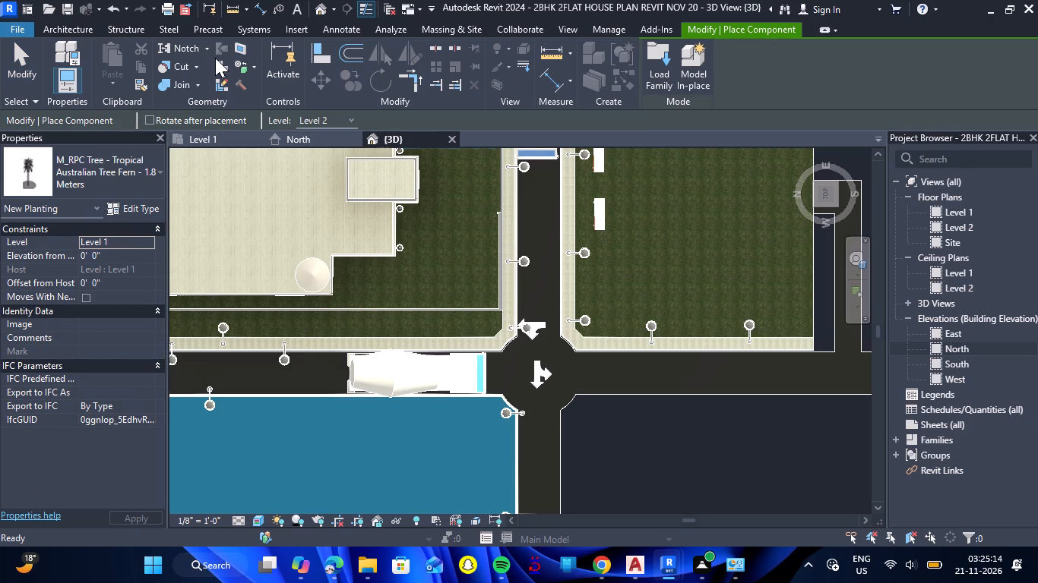
click(160, 166)
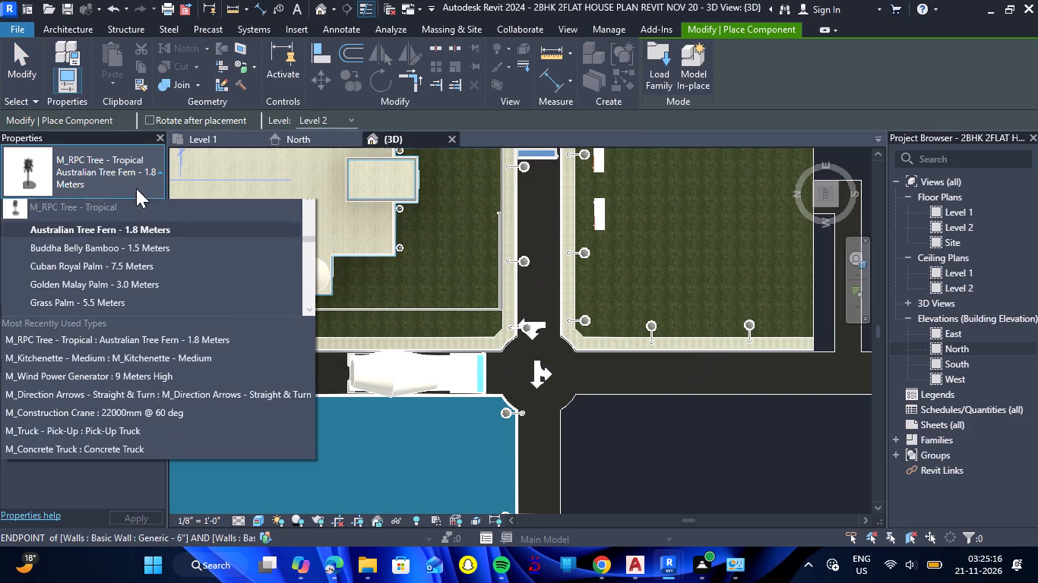
scroll(166, 294, down, 3)
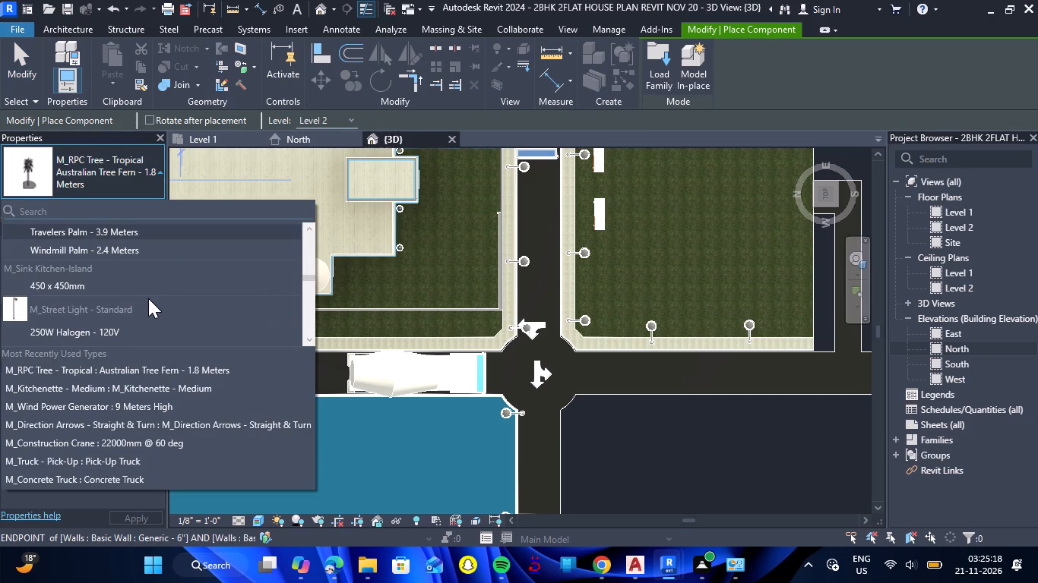
scroll(112, 322, down, 2)
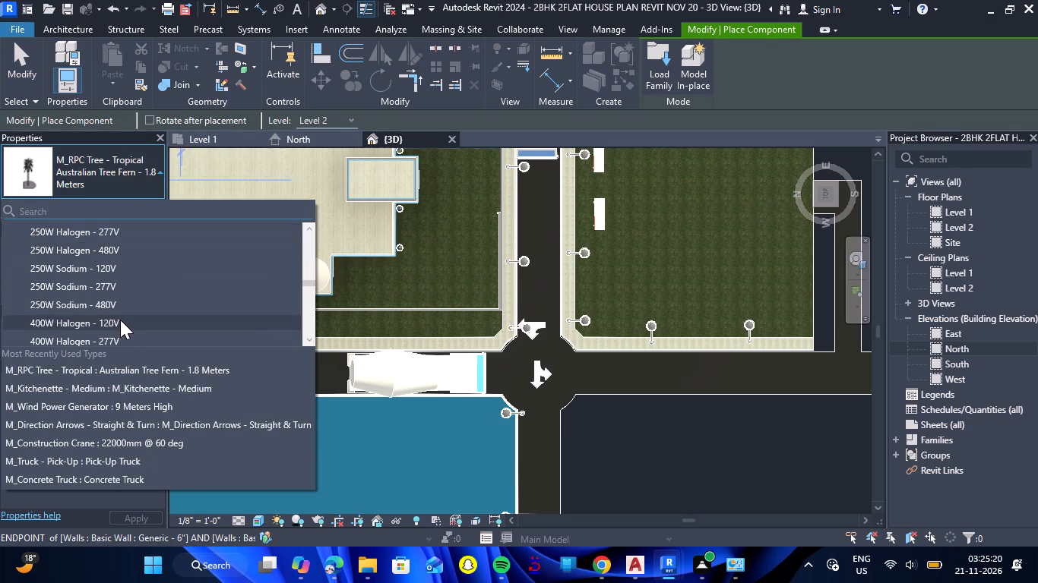
scroll(137, 293, down, 1)
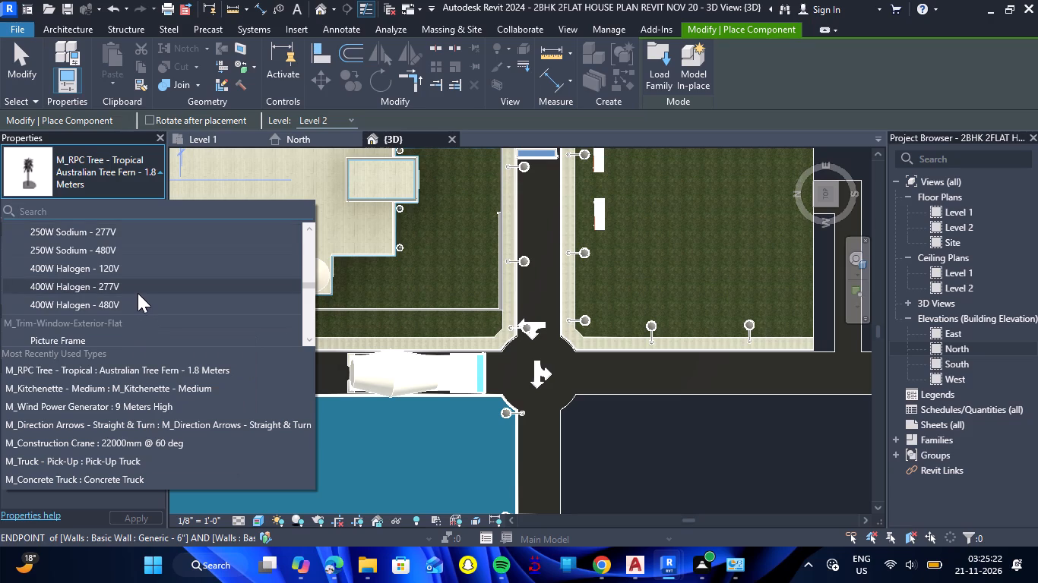
scroll(80, 301, up, 2)
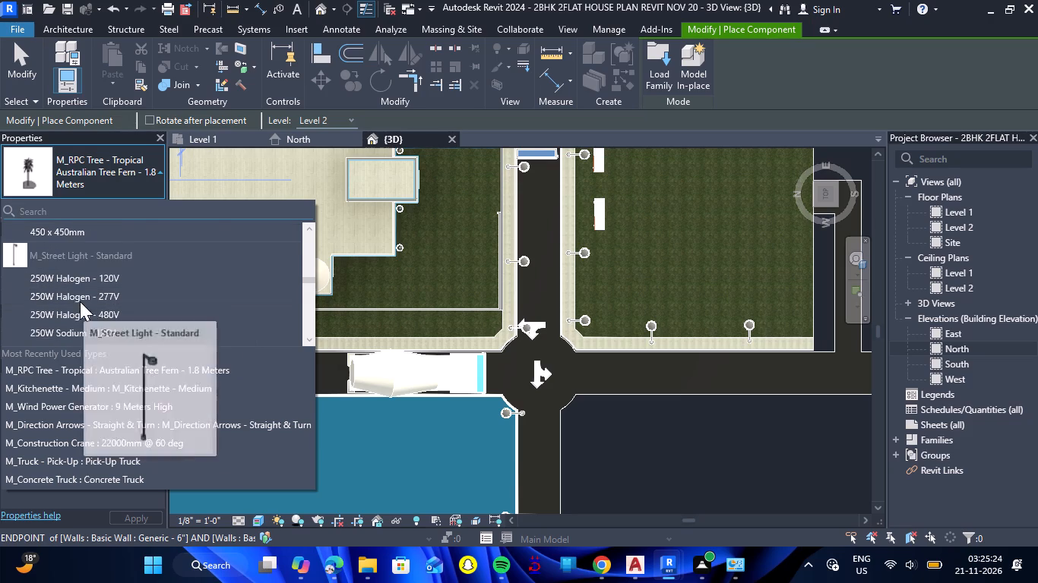
scroll(85, 291, down, 2)
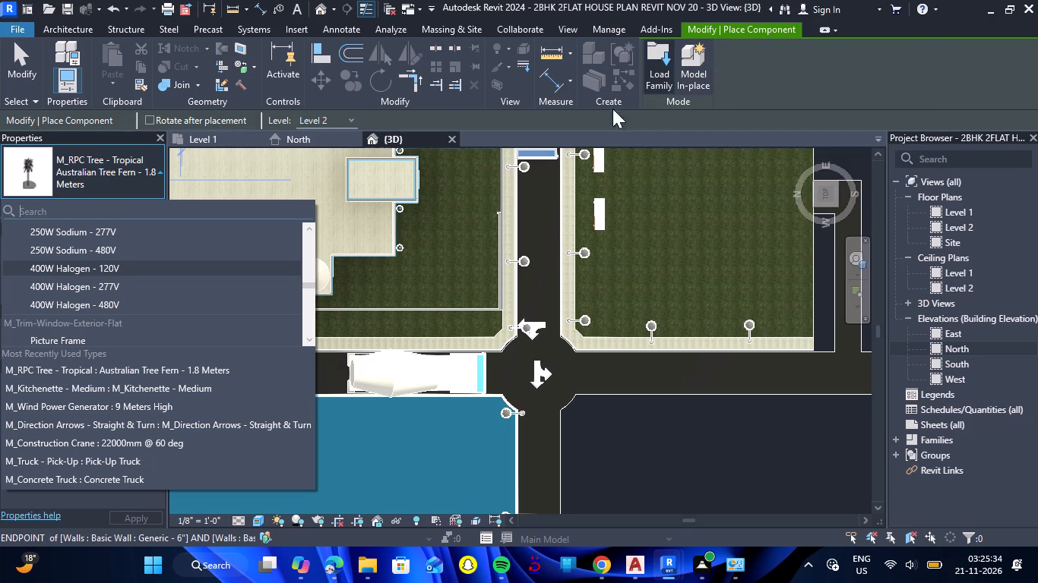
scroll(66, 260, up, 4)
scroll(68, 260, down, 2)
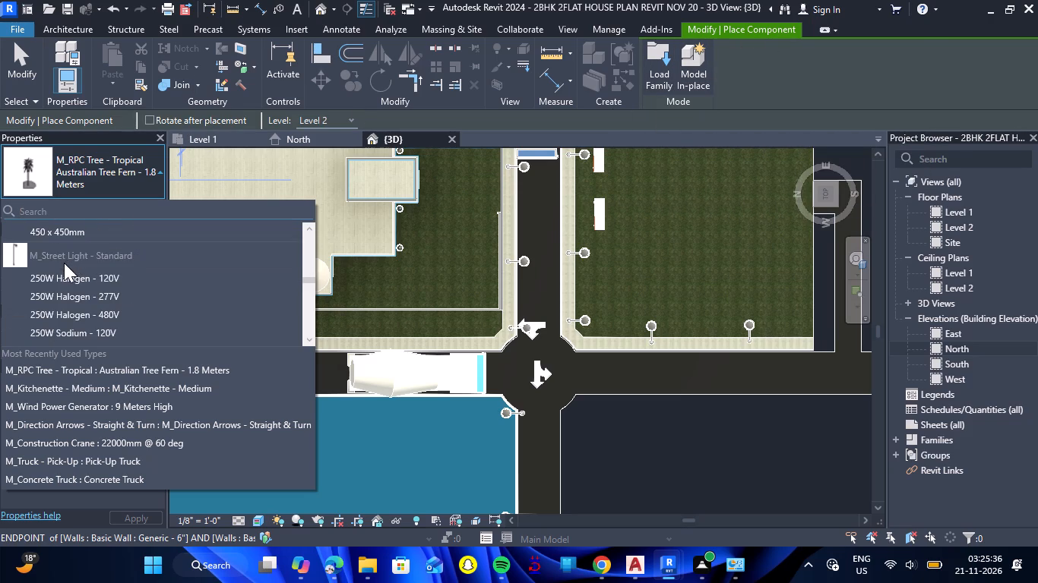
click(11, 257)
scroll(141, 270, down, 1)
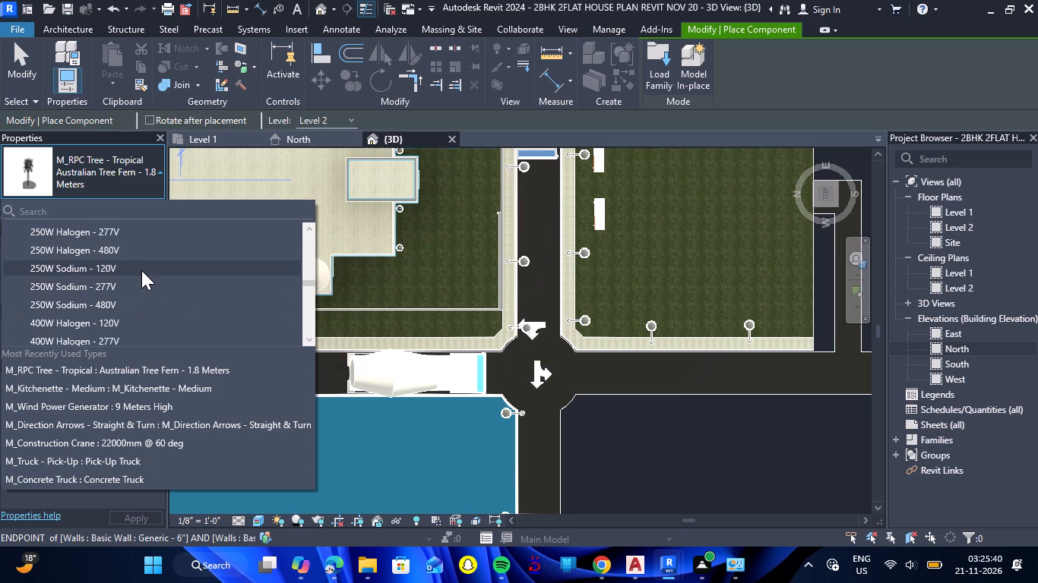
scroll(142, 270, down, 1)
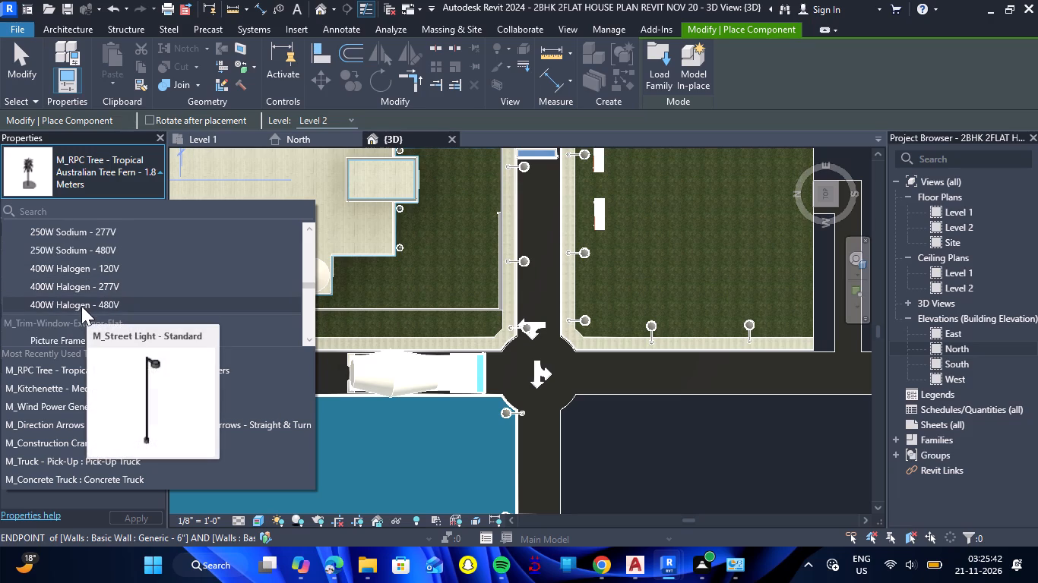
click(81, 306)
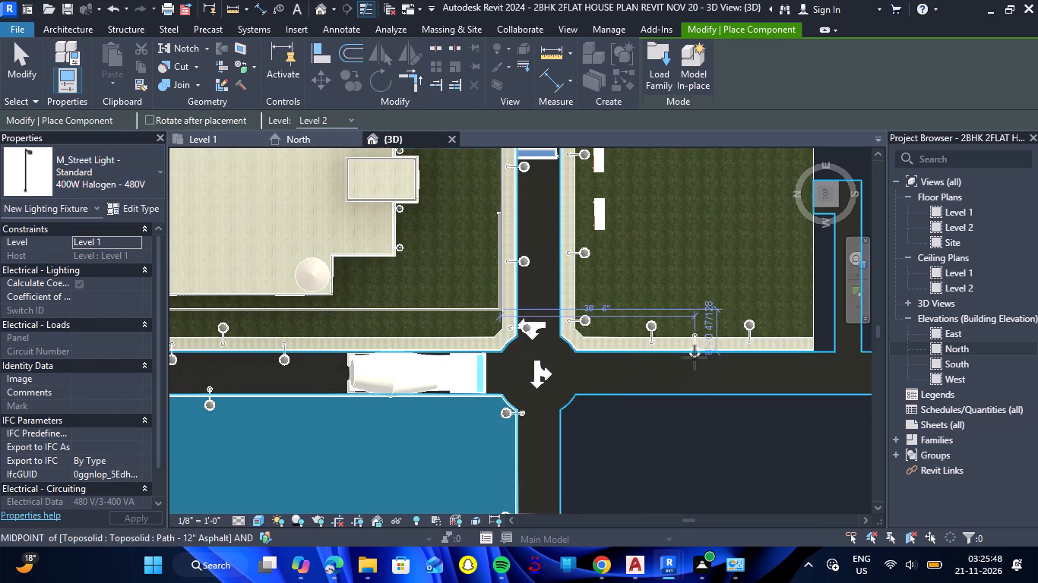
scroll(690, 360, up, 6)
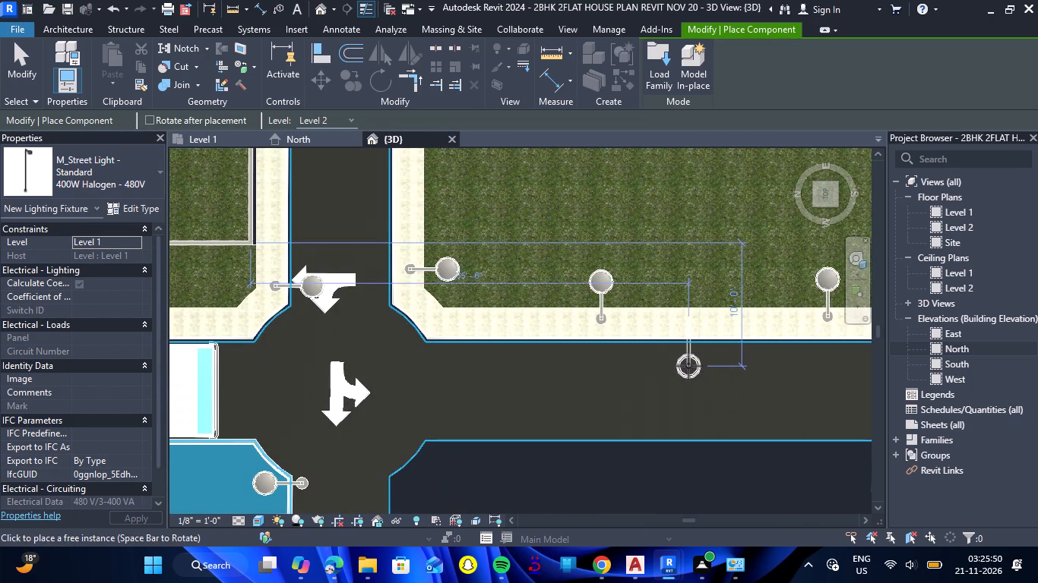
click(720, 363)
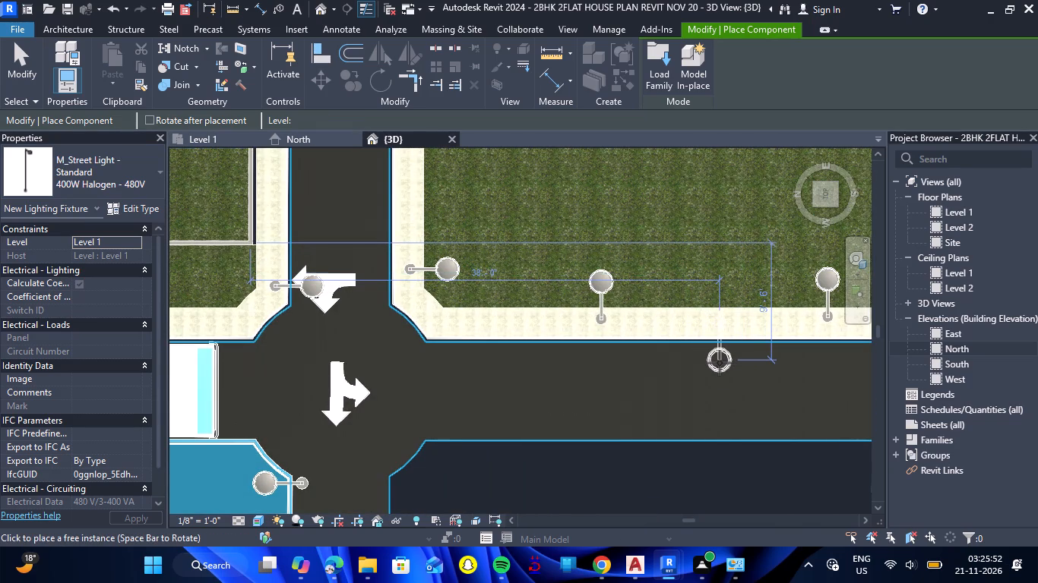
click(454, 358)
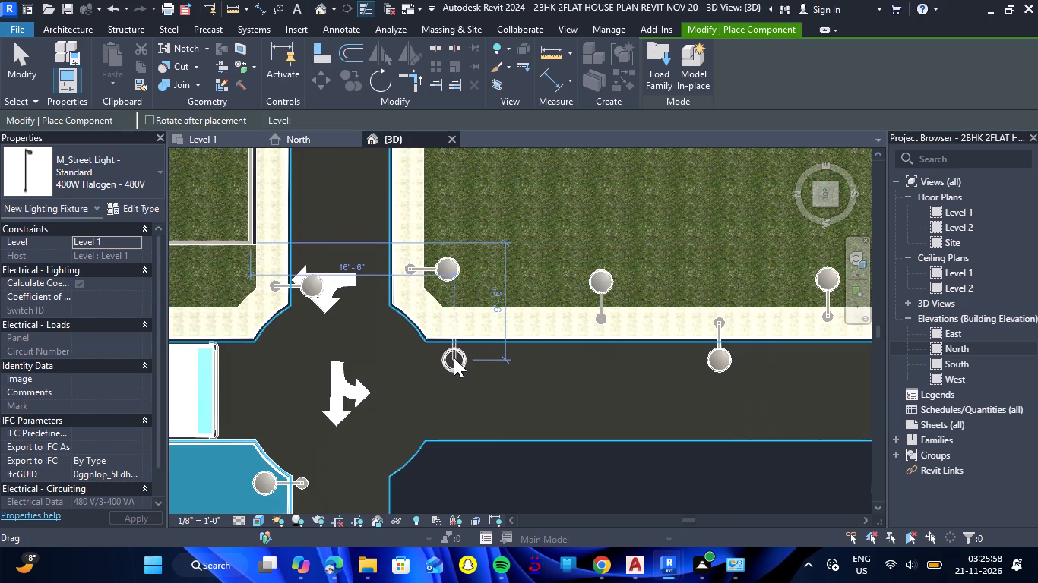
scroll(454, 358, down, 7)
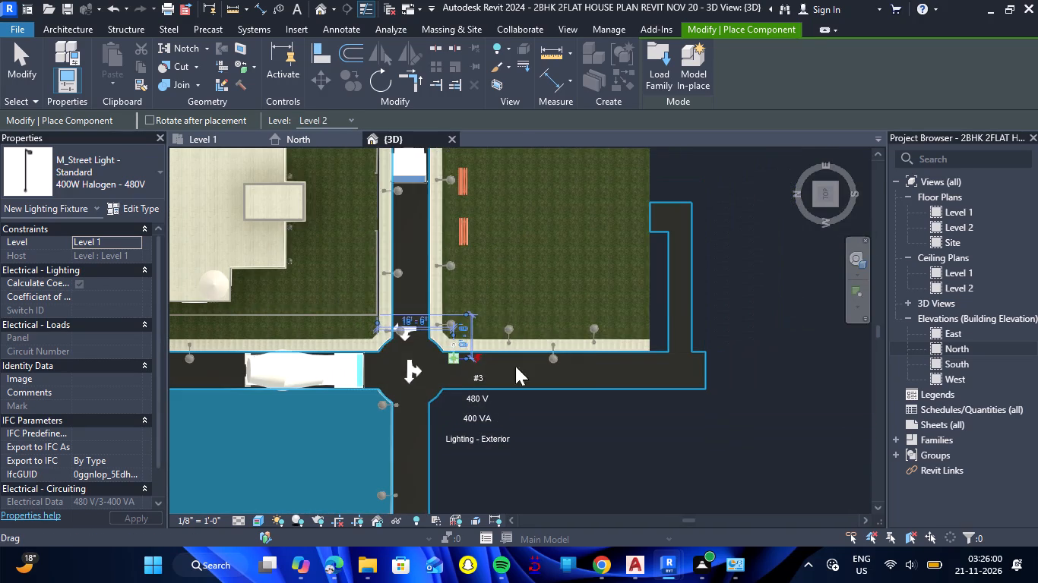
scroll(625, 364, up, 5)
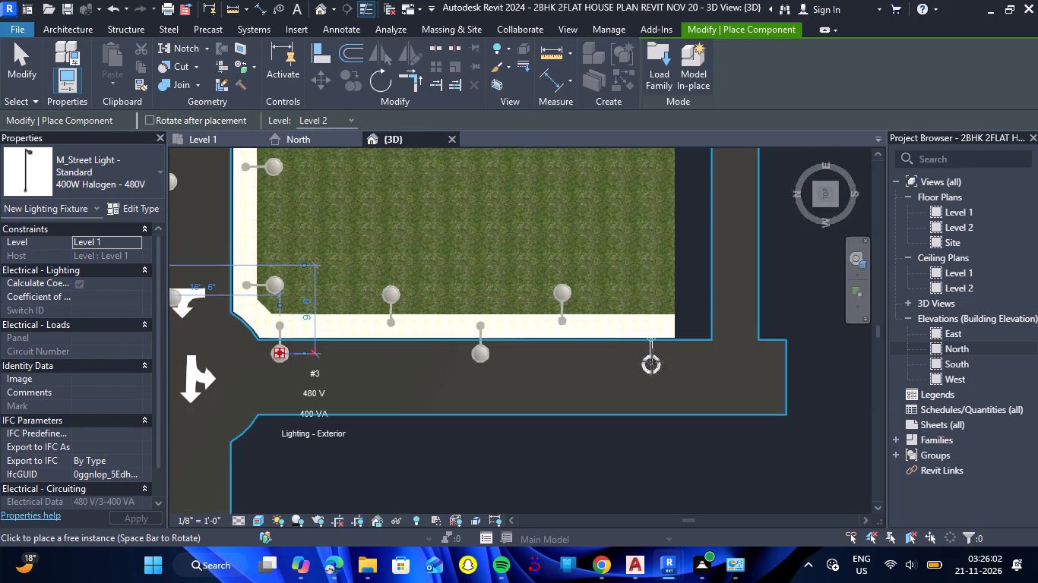
click(651, 355)
Place two more of these street lights just inside the lawn plot's south edge and one near the lawn's middle, and finish placing.
scroll(704, 399, down, 1)
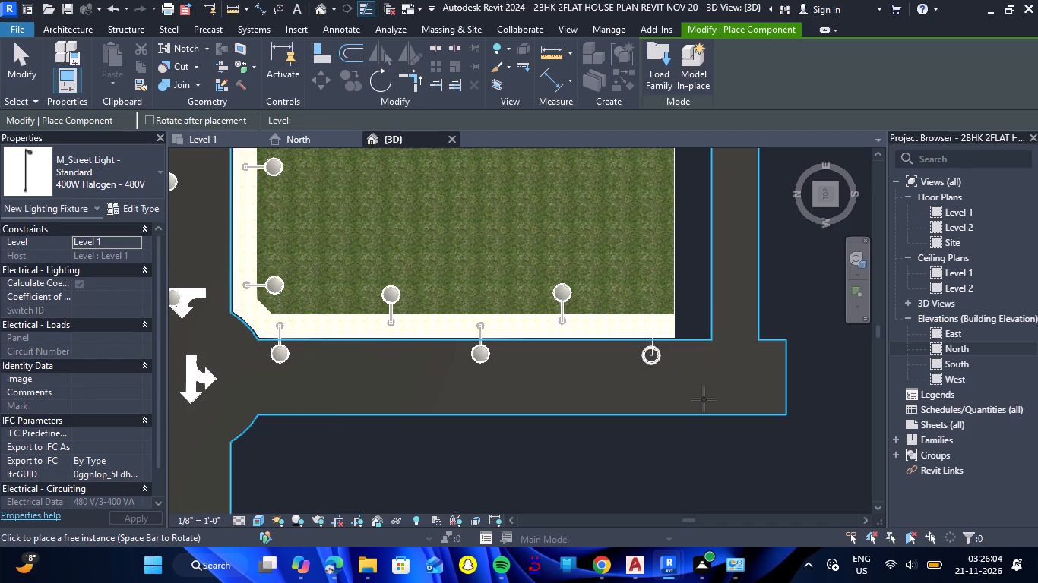
scroll(704, 399, down, 3)
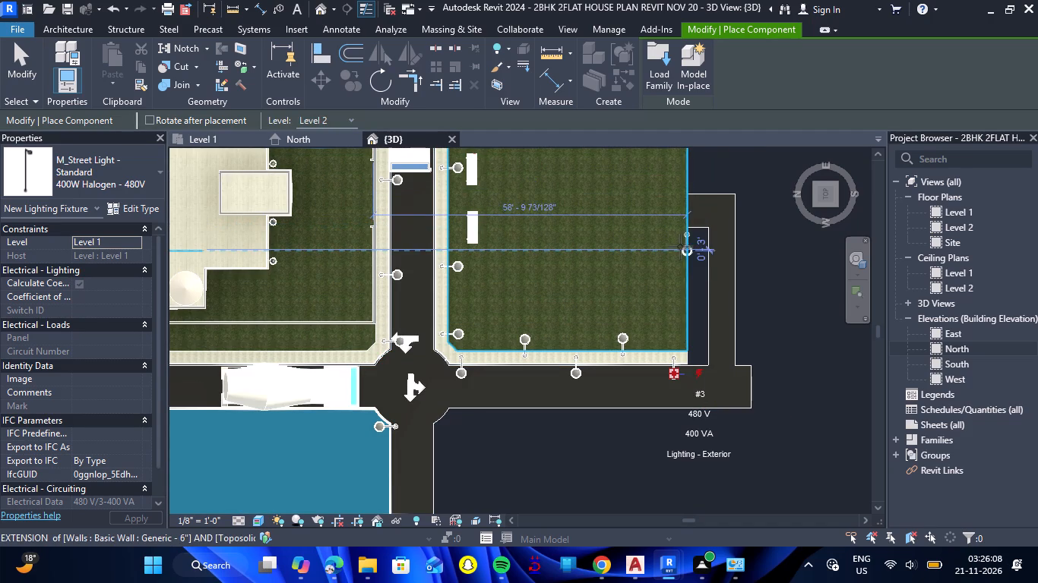
click(680, 247)
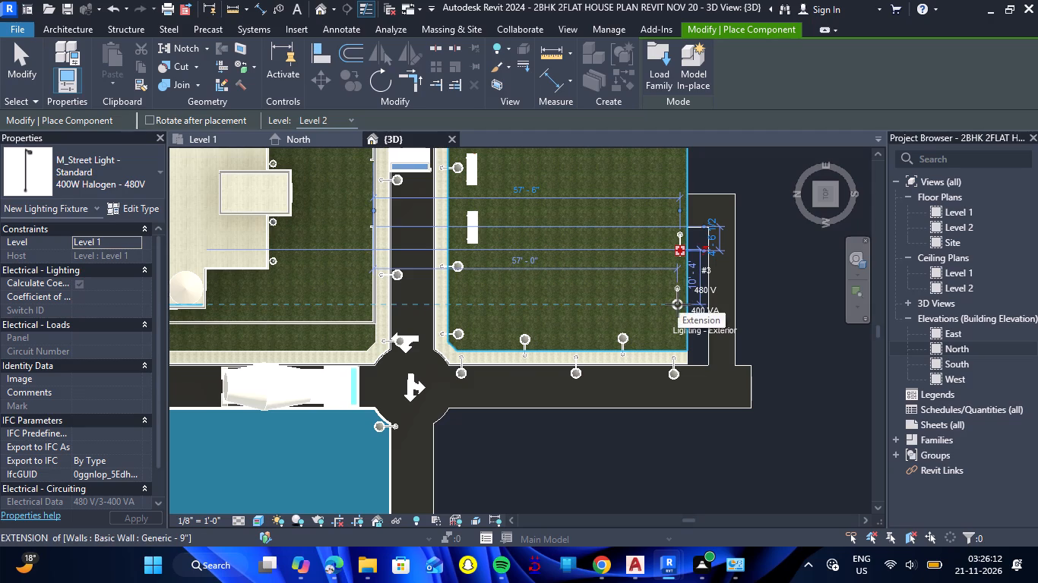
click(678, 304)
scroll(672, 320, down, 4)
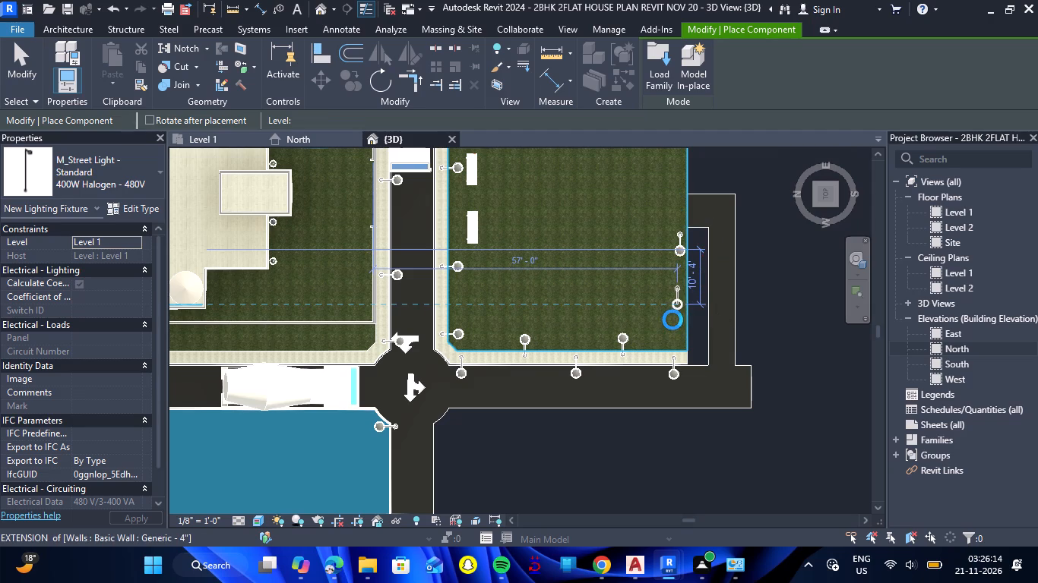
scroll(672, 320, down, 2)
scroll(666, 325, up, 3)
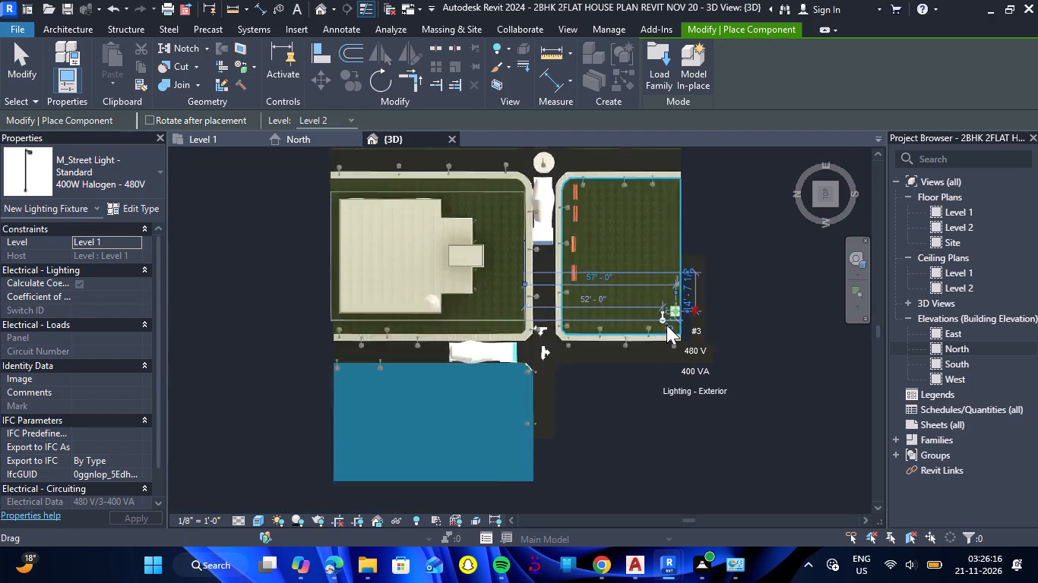
scroll(666, 325, up, 2)
scroll(666, 325, down, 2)
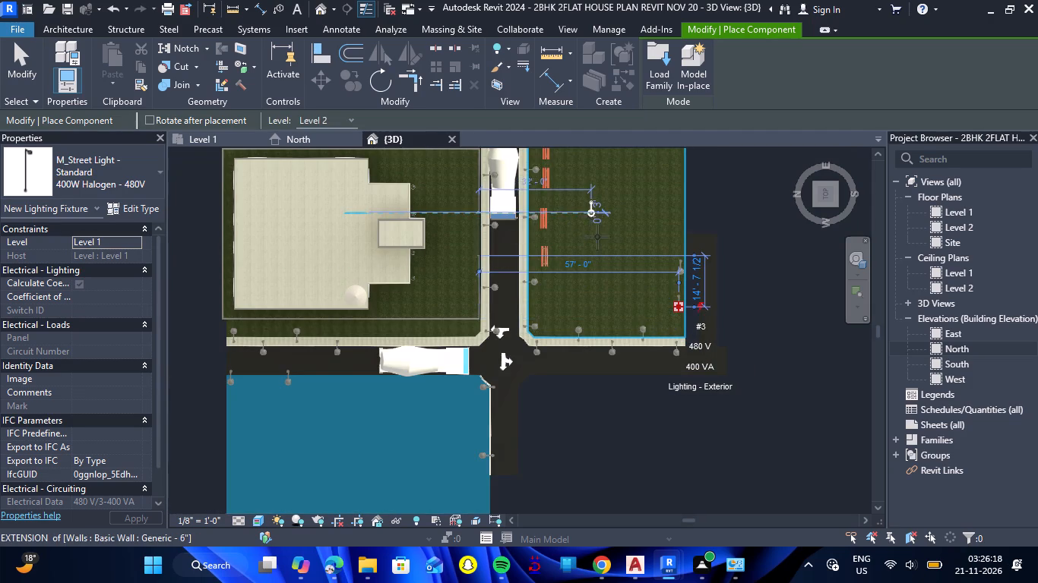
click(606, 235)
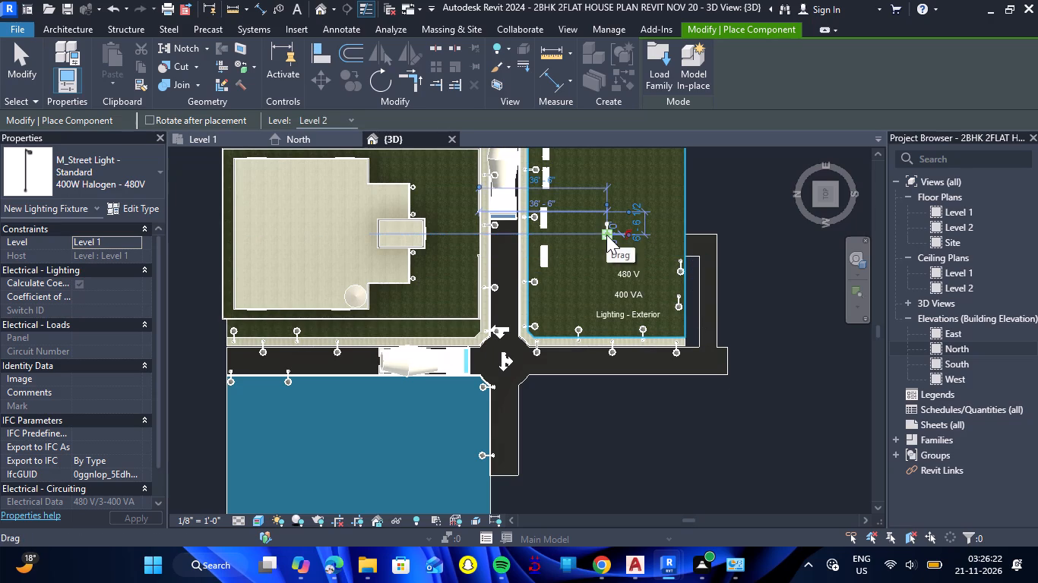
key(Escape)
key(Escape)
Rotate the more easterly of the two south-edge street lights so its lamp head points north, and nudge it five increments north into the lawn.
scroll(685, 279, up, 4)
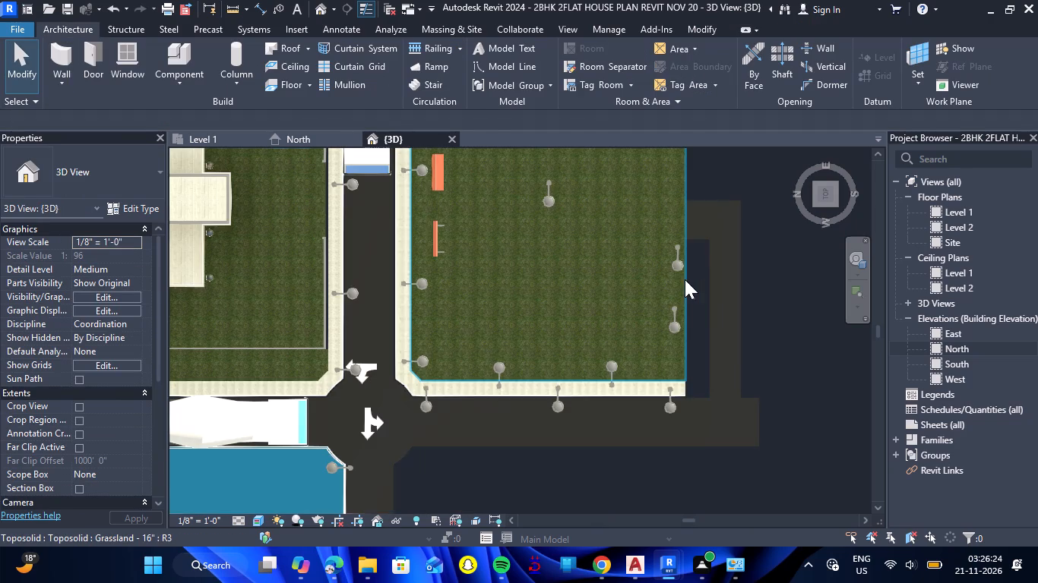
click(674, 262)
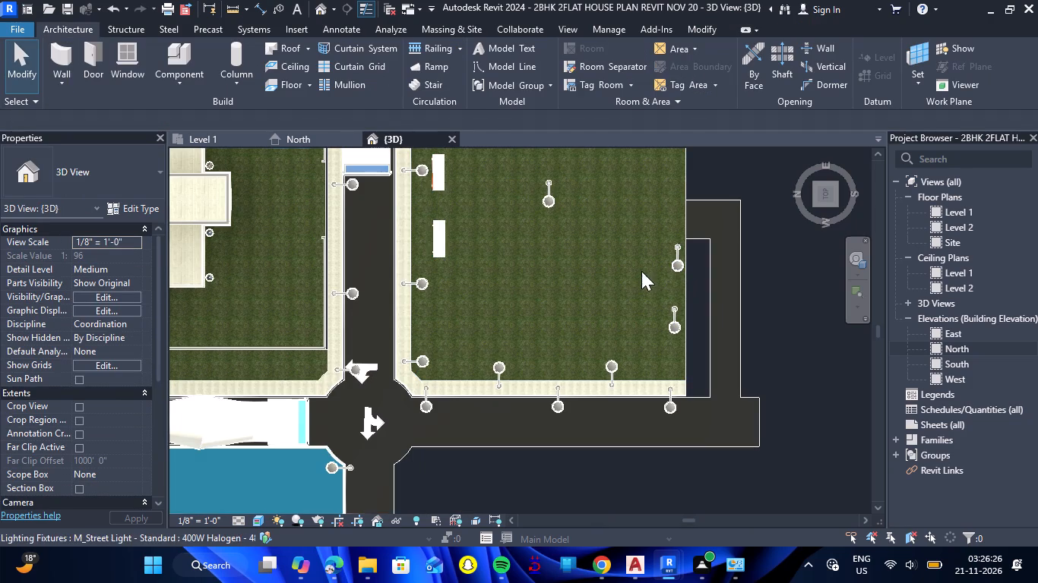
click(669, 266)
key(space)
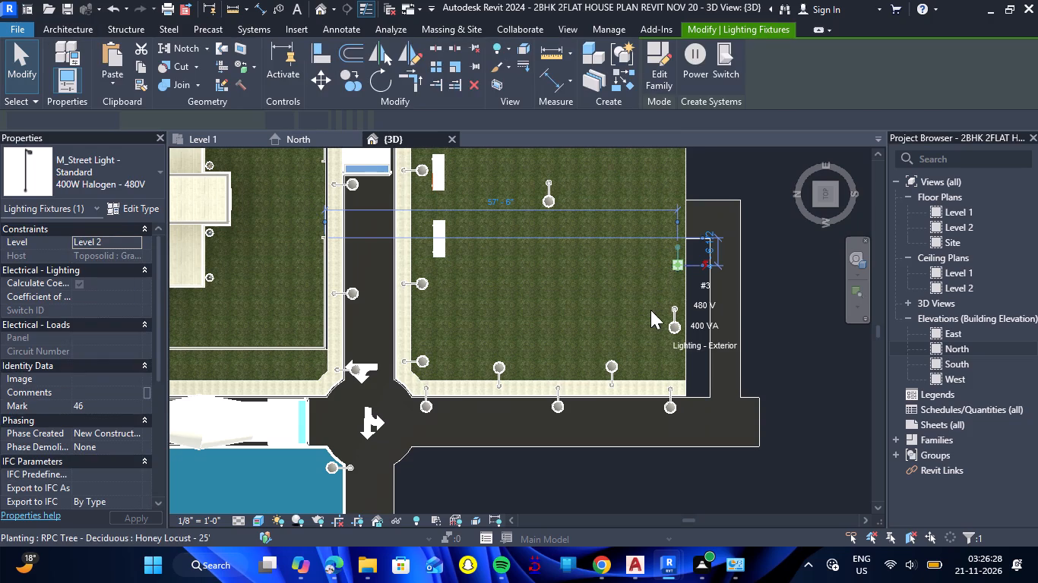
key(space)
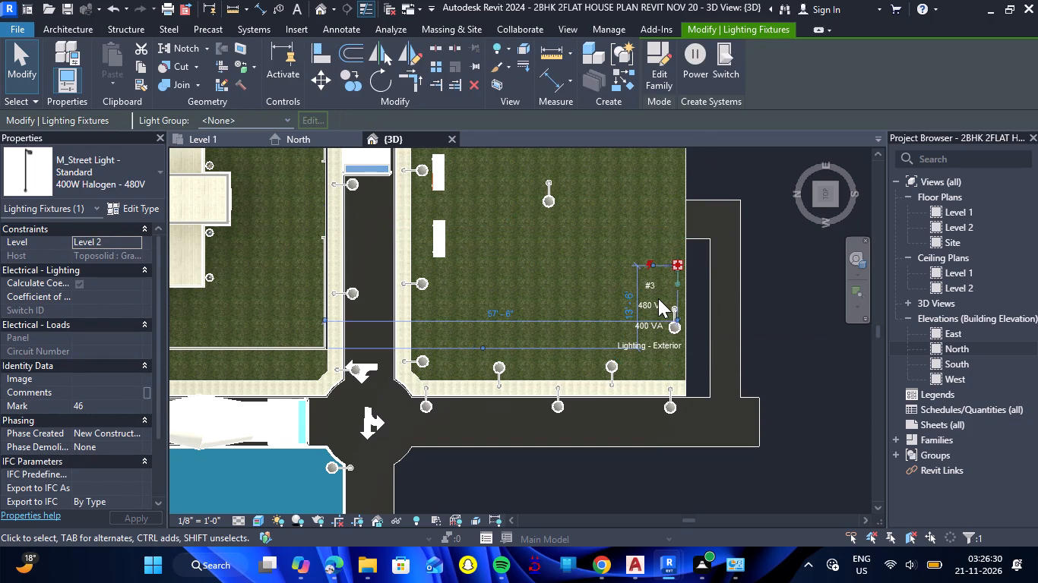
key(space)
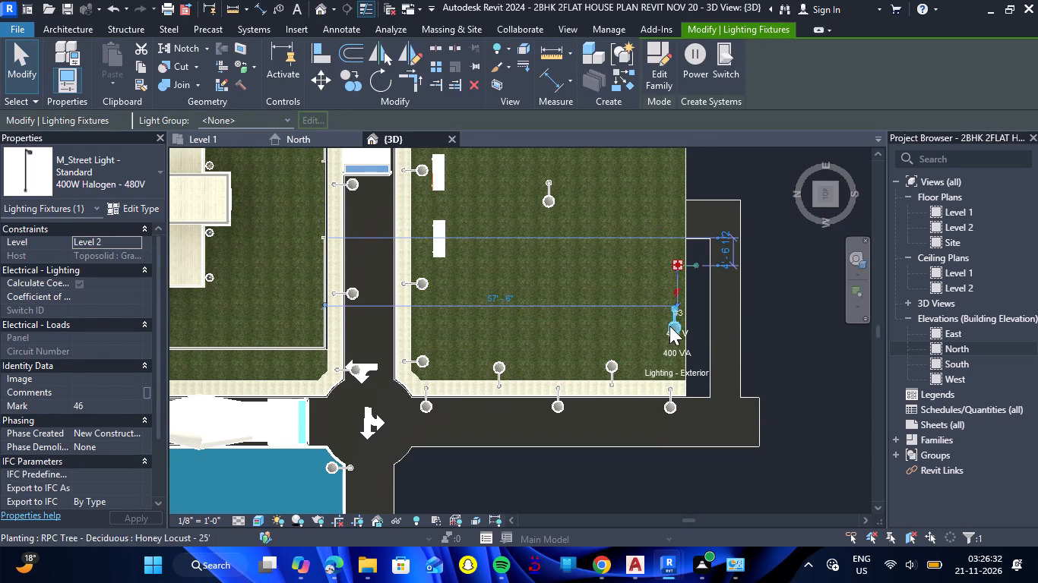
key(Left)
key(Left)
key(Left)
key(Left)
key(Left)
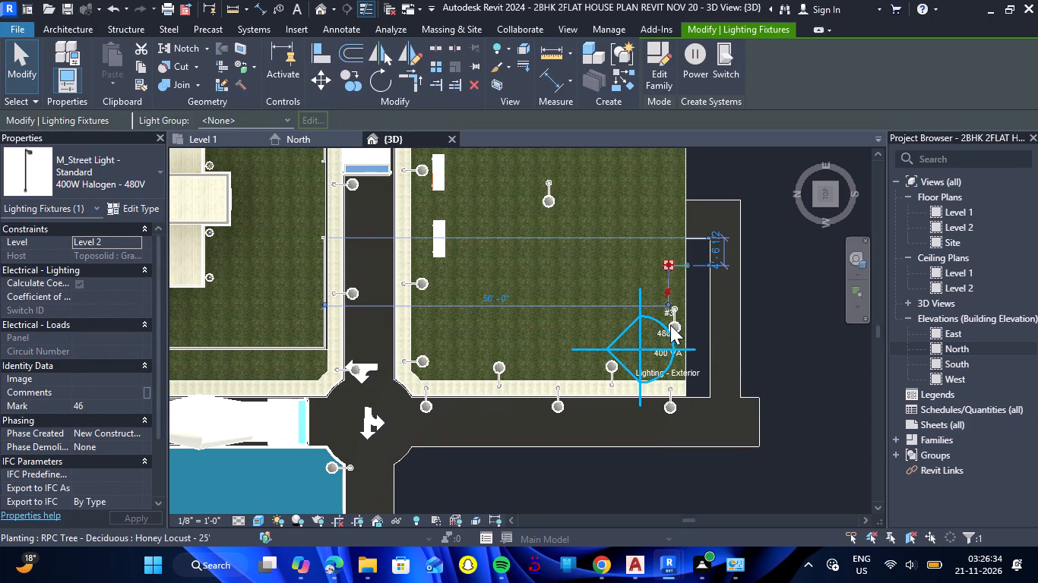
key(Escape)
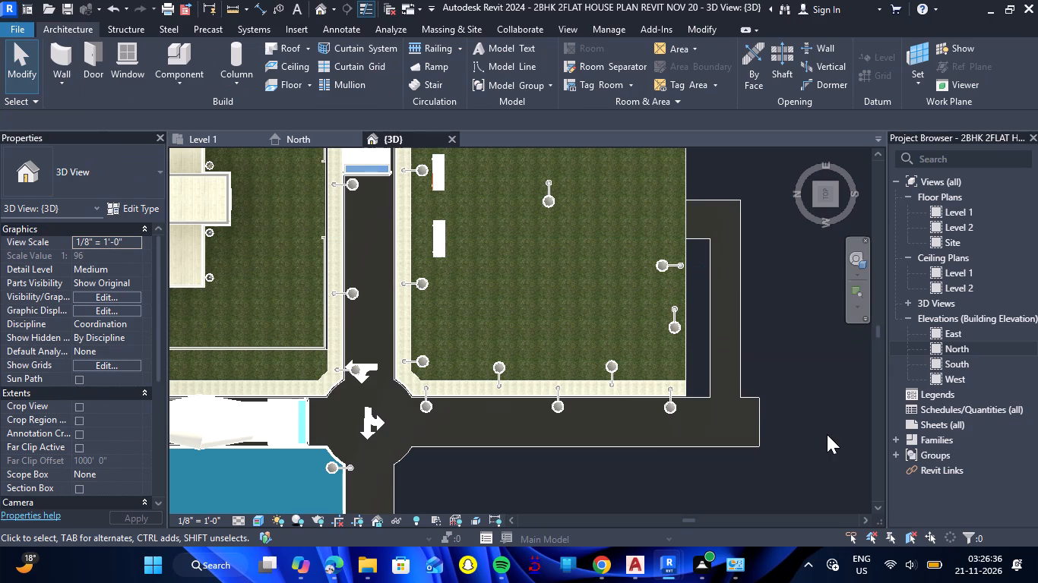
Rotate the more westerly south-edge street light on the lawn plot to match its neighbour, and nudge it four increments north.
click(679, 327)
key(Escape)
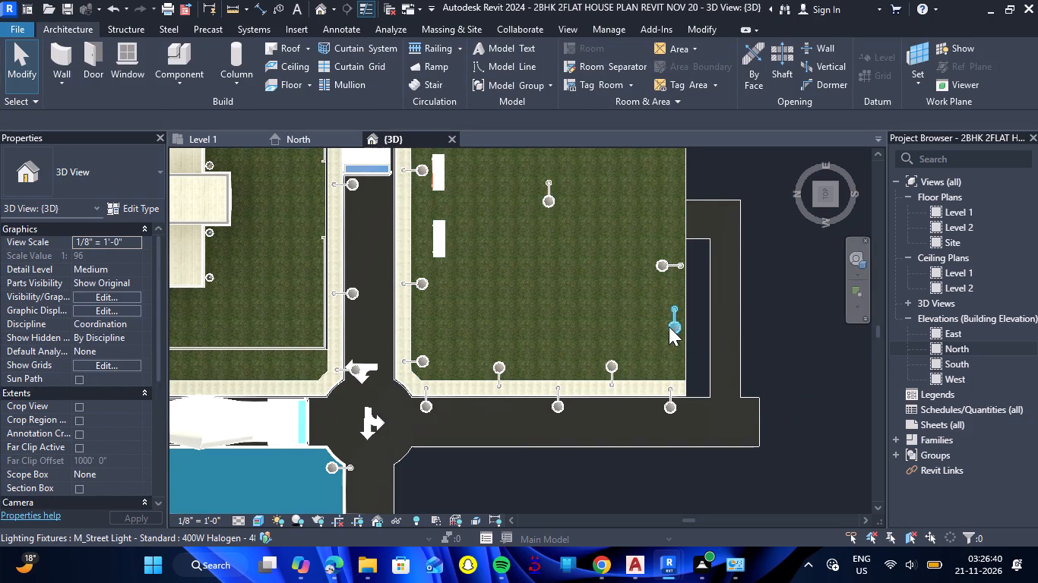
click(672, 325)
key(space)
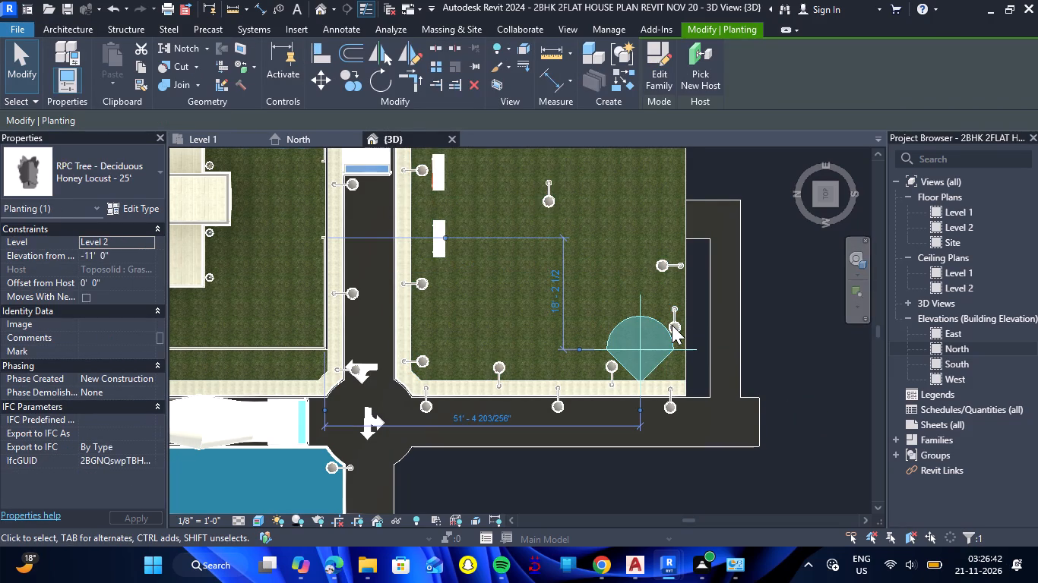
click(676, 320)
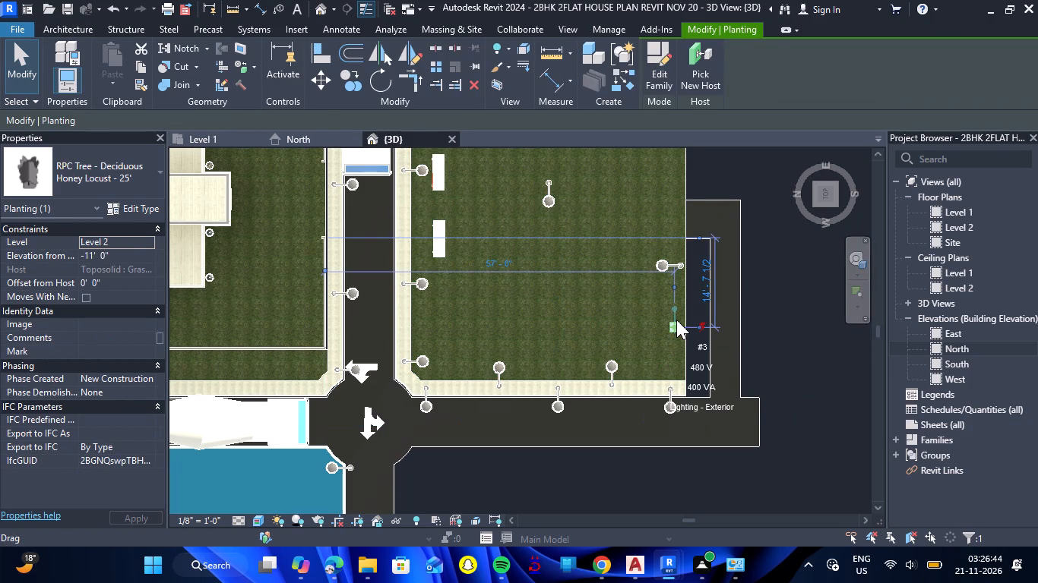
key(space)
key(space)
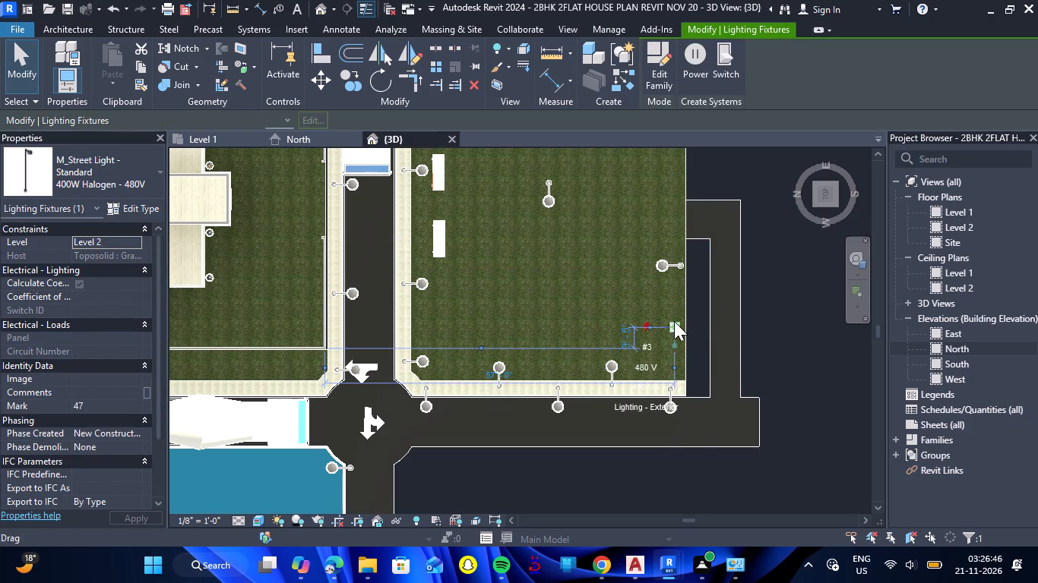
key(space)
key(Left)
key(Left)
key(Left)
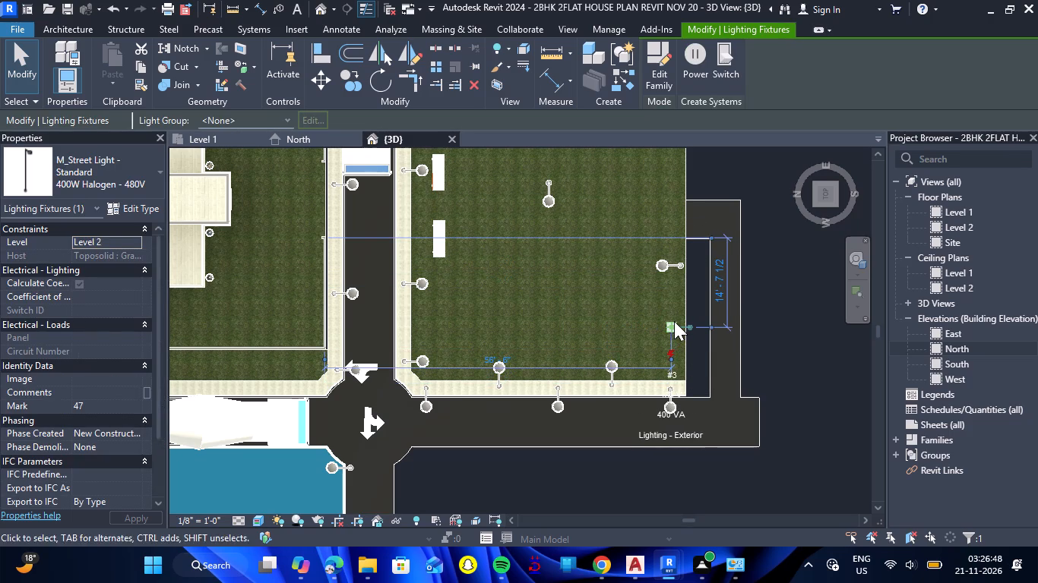
key(Left)
key(Escape)
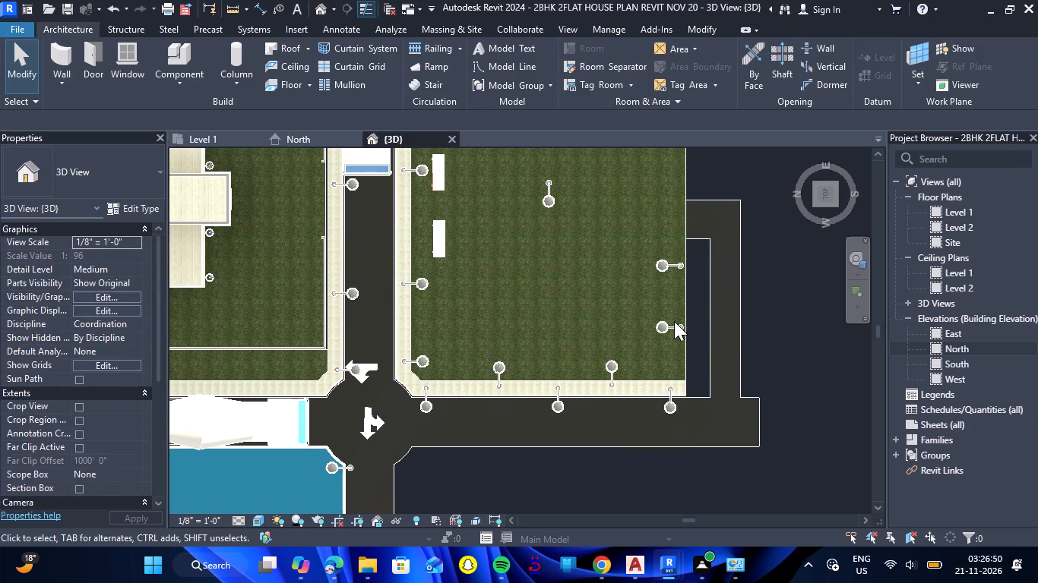
Place three M_Street Light - Standard 400W Halogen - 480V lights along the house plot's west footpath beside the concrete truck, and finish placing.
scroll(674, 321, up, 1)
scroll(674, 321, down, 7)
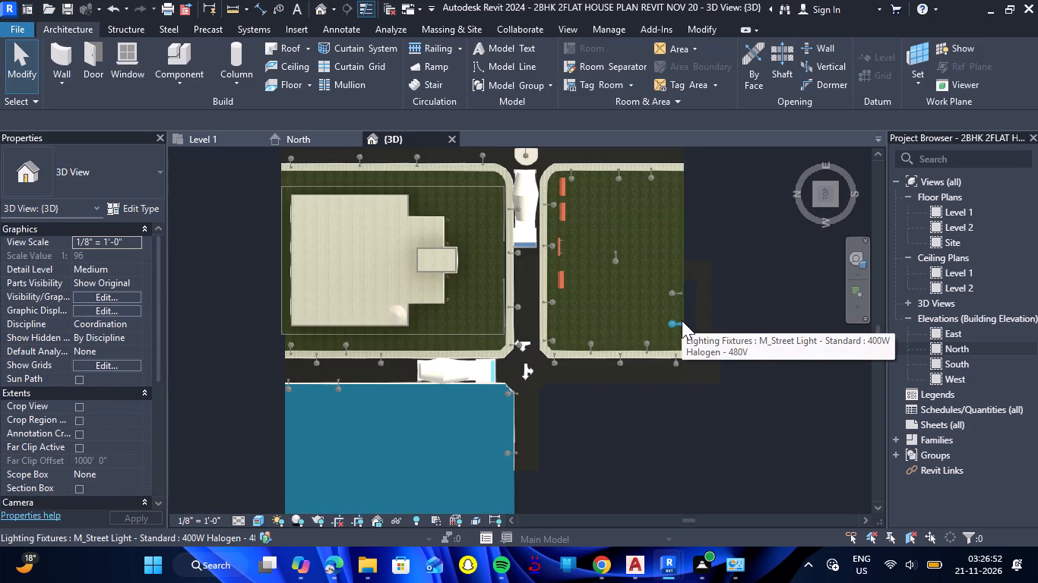
scroll(577, 464, up, 5)
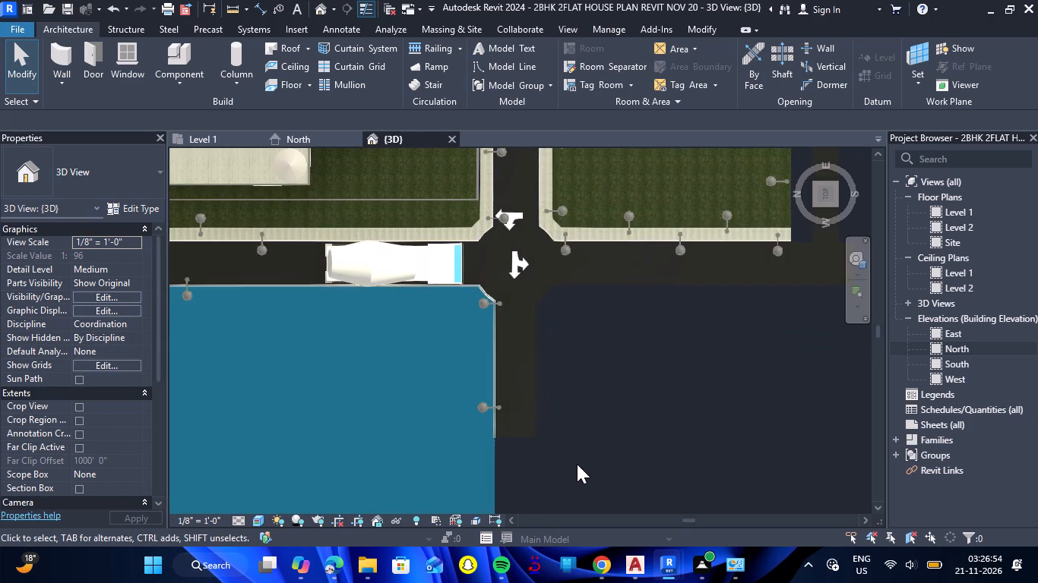
scroll(597, 454, down, 3)
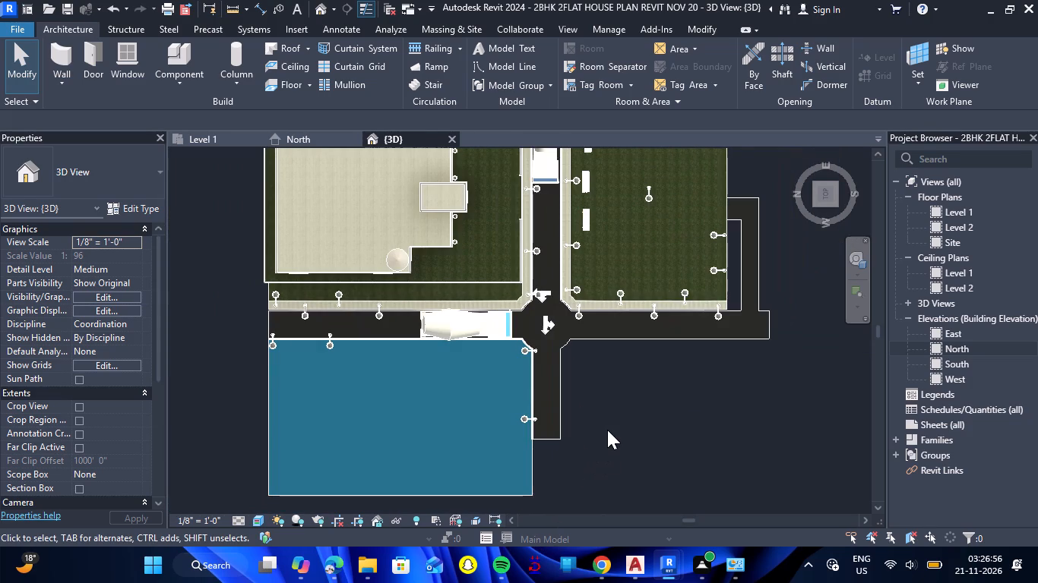
scroll(497, 315, up, 2)
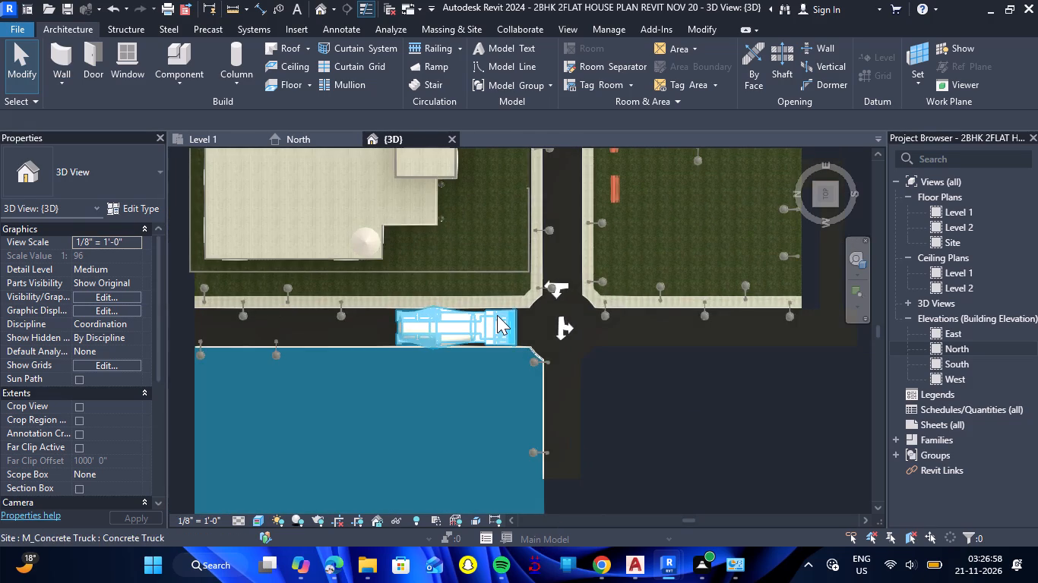
click(184, 52)
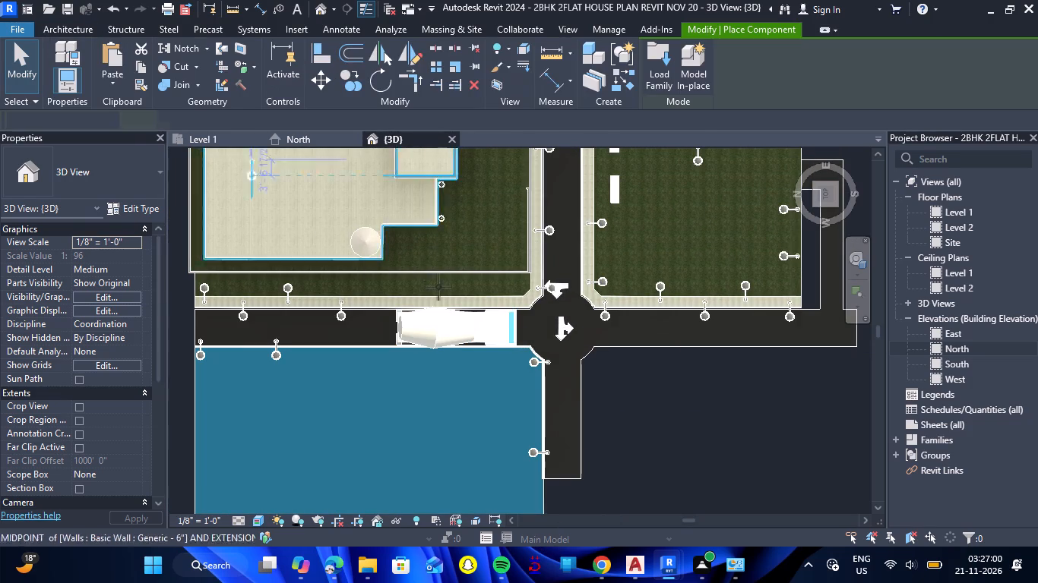
scroll(511, 323, up, 8)
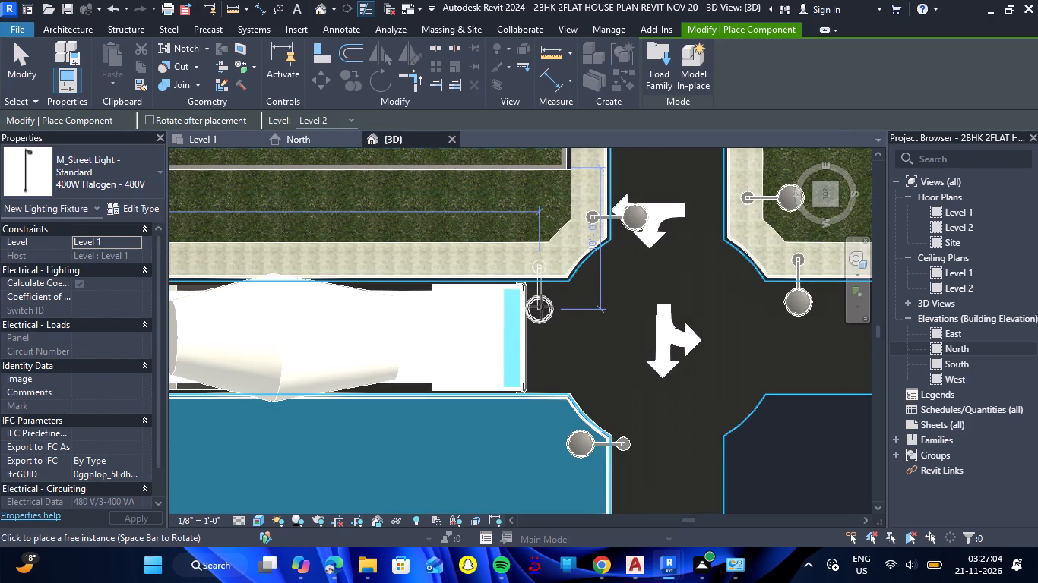
click(544, 301)
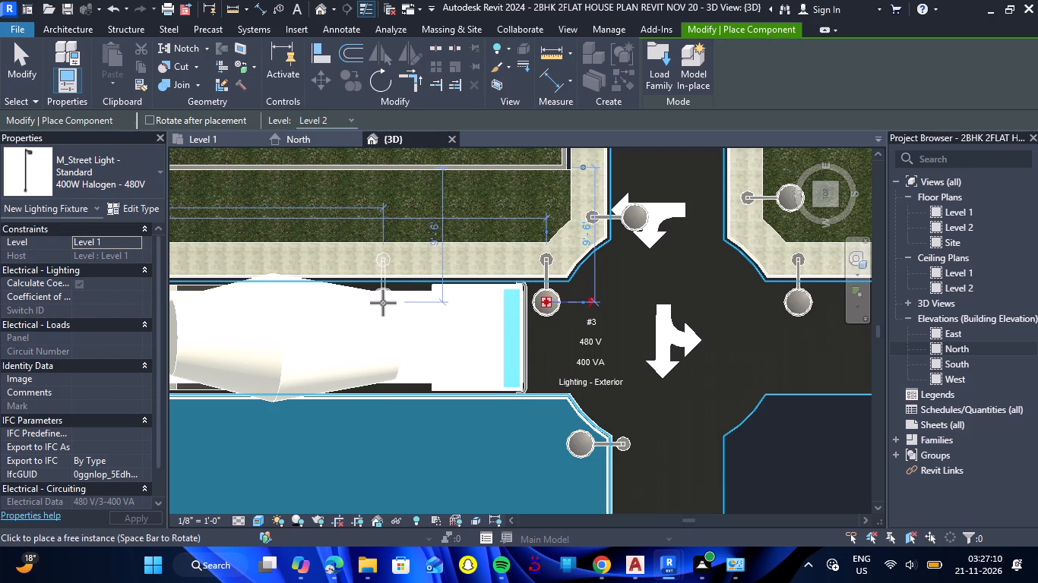
click(385, 310)
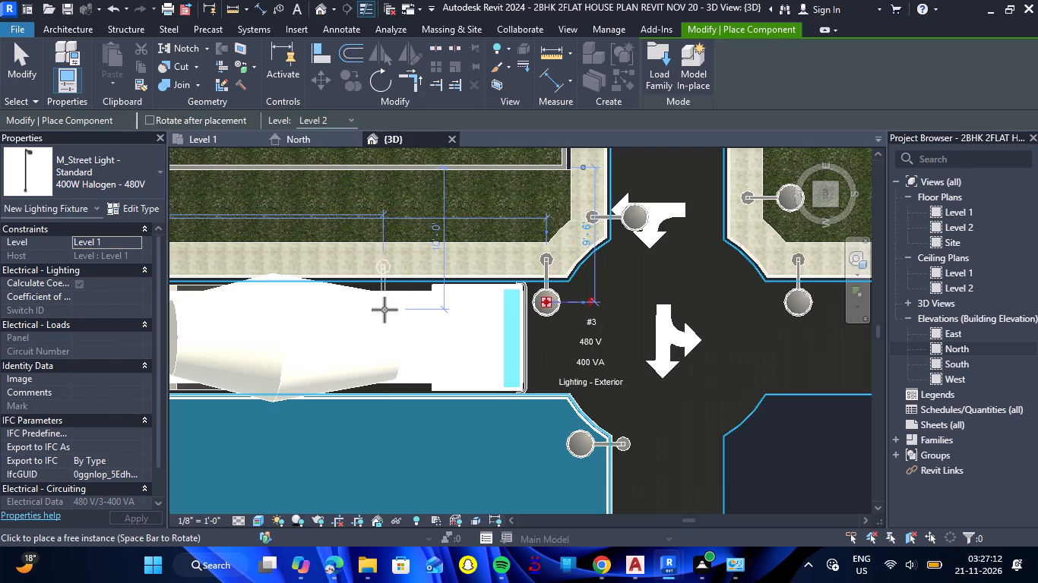
scroll(407, 297, down, 5)
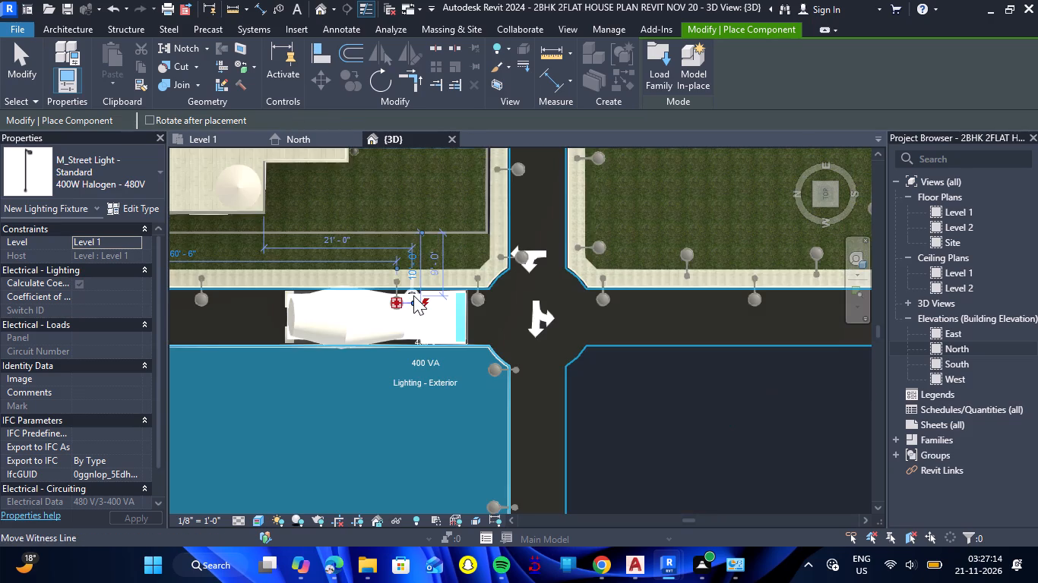
click(322, 300)
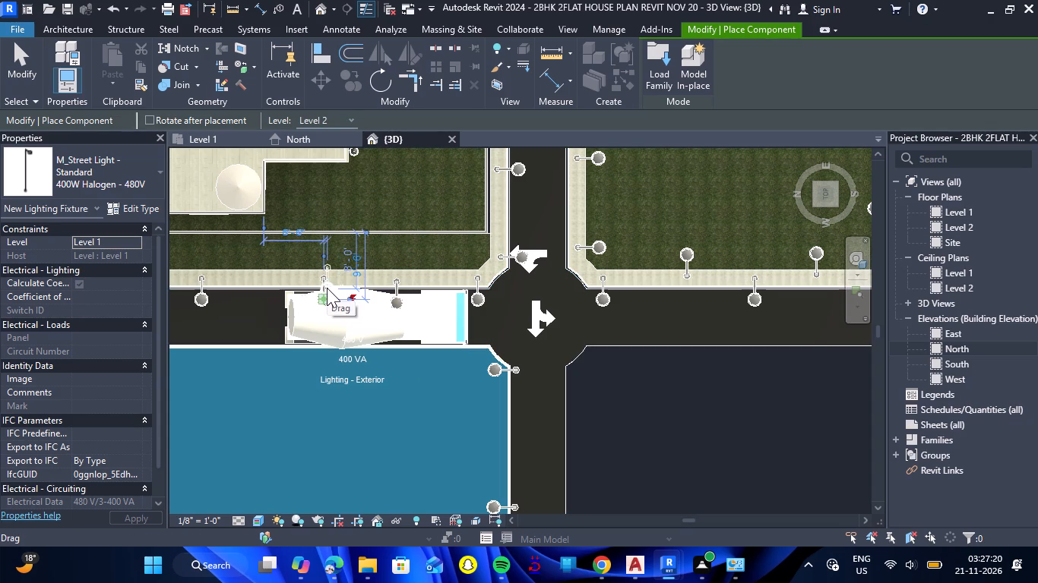
key(Escape)
scroll(313, 287, up, 6)
key(Escape)
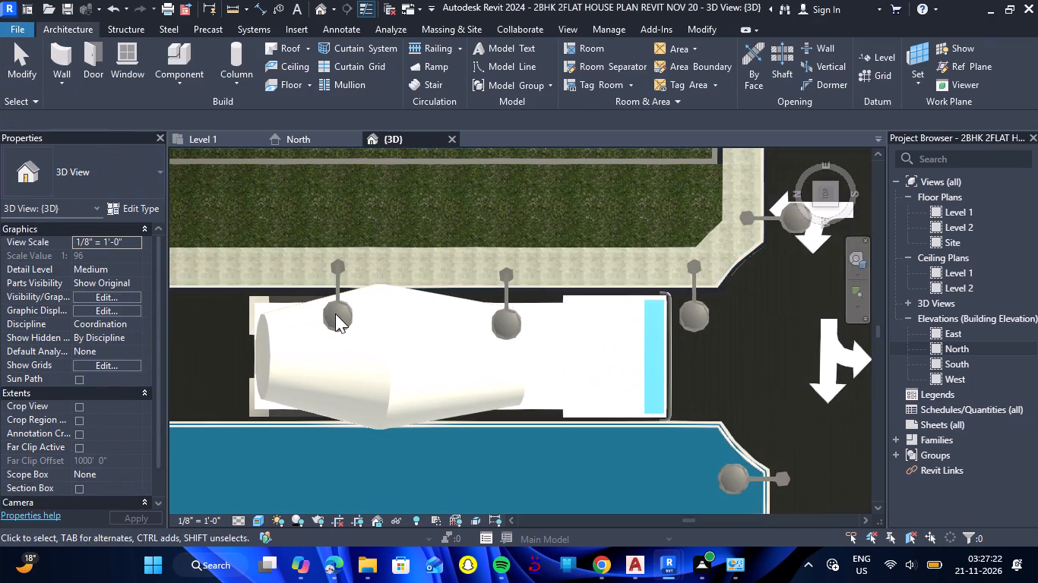
Rotate the northernmost of the three street lights beside the concrete truck by 180 degrees.
click(335, 314)
key(space)
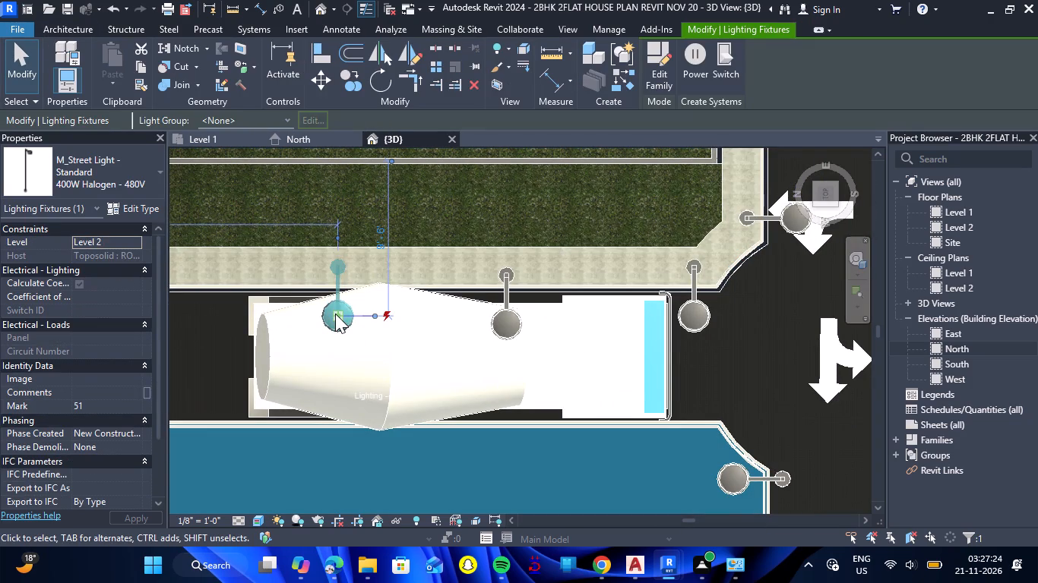
key(space)
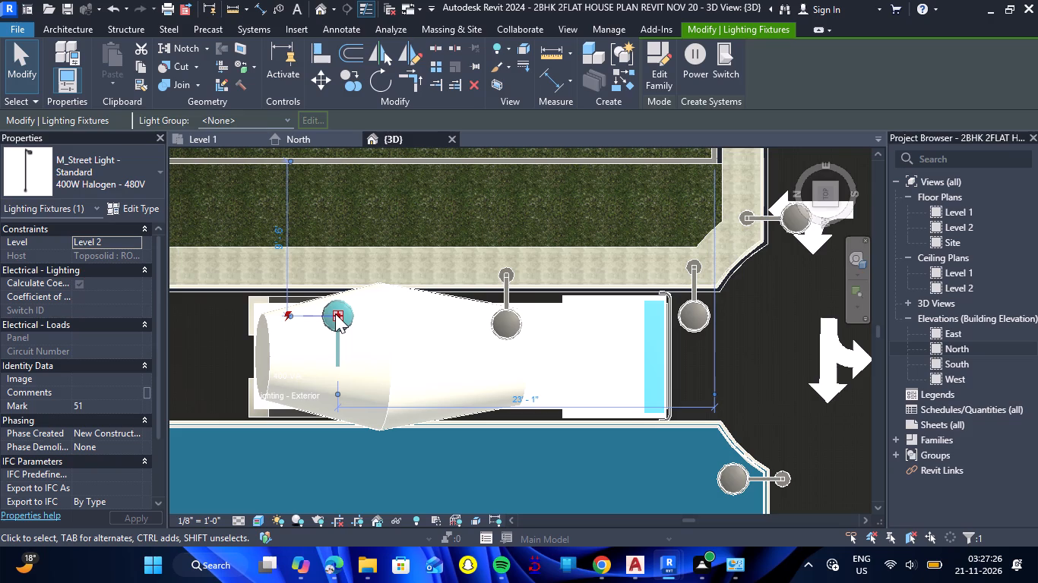
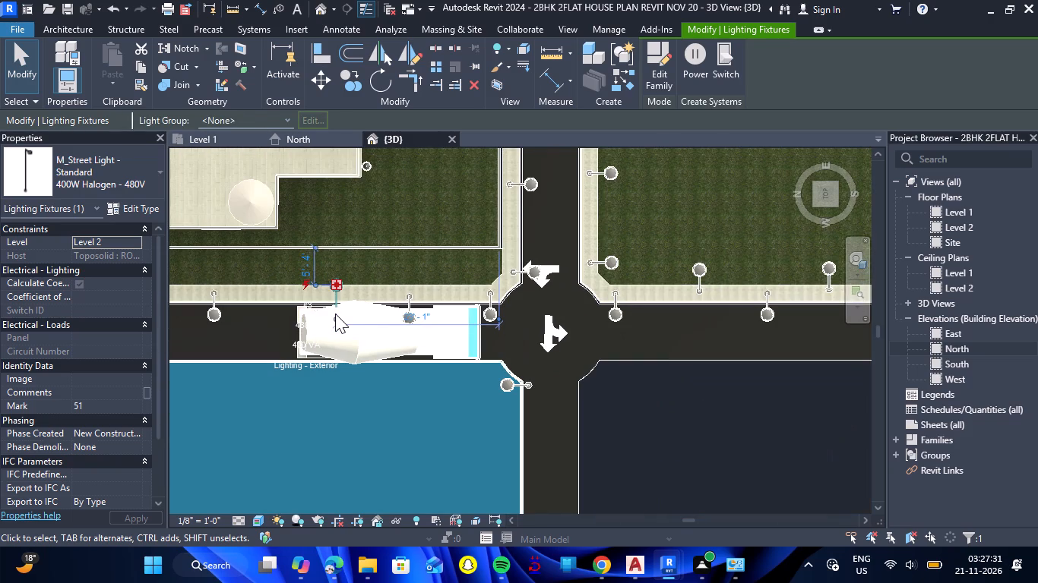
Nudge the rotated street light a net 14 increments east so its pole stands beside the boundary wall and its head overhangs the house lawn.
key(Up)
key(Up)
key(Up)
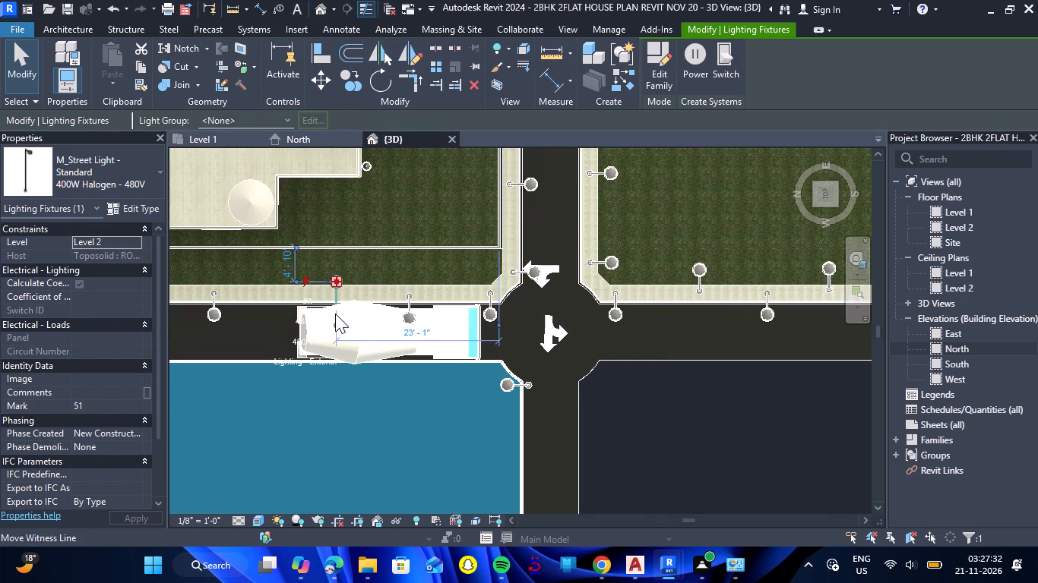
key(Up)
key(Up)
key(Up)
key(Up)
key(Up)
key(Up)
key(Up)
key(Up)
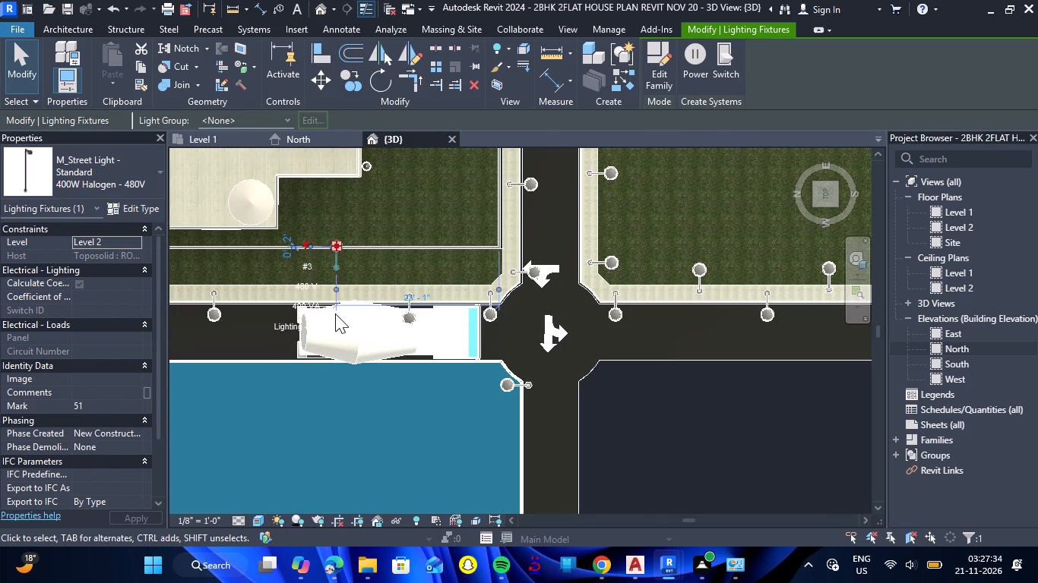
key(Up)
key(Up)
key(Up)
key(Up)
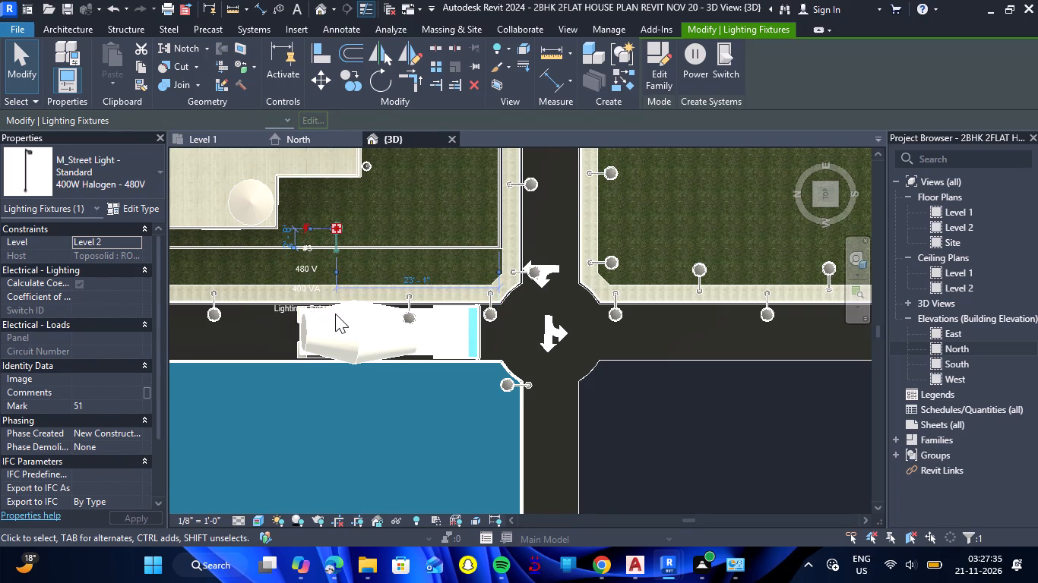
key(Down)
key(Escape)
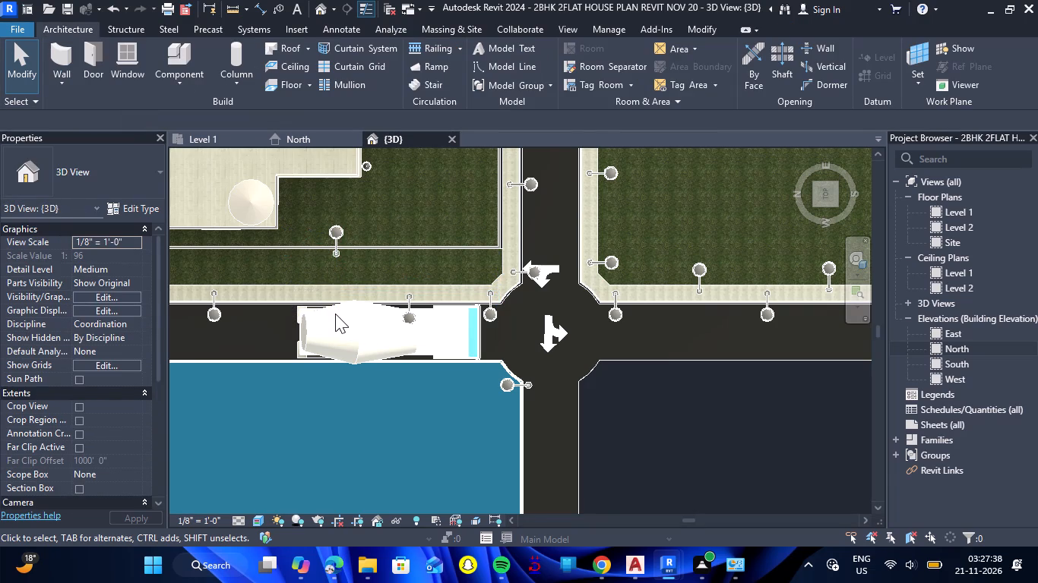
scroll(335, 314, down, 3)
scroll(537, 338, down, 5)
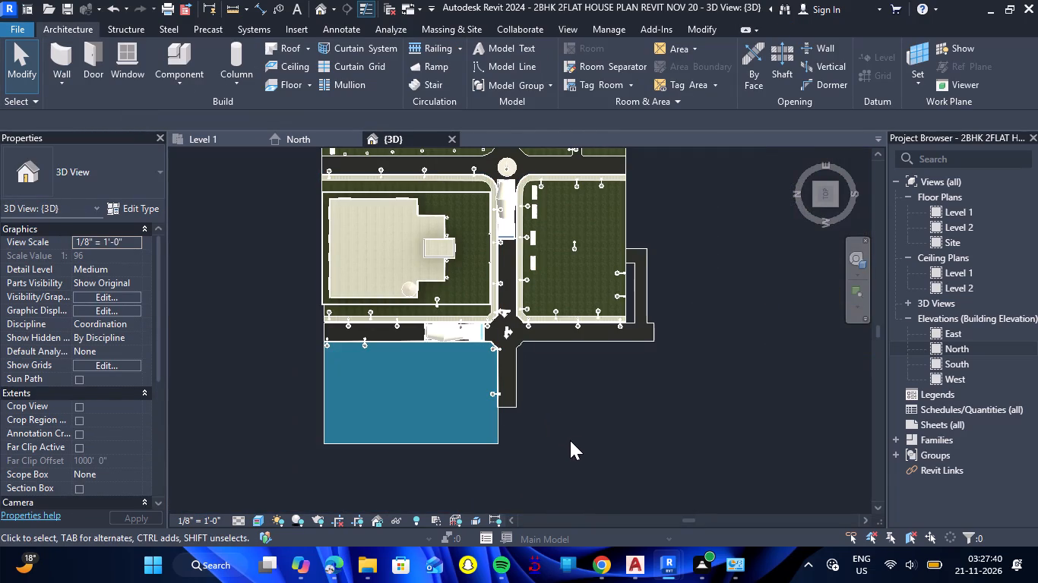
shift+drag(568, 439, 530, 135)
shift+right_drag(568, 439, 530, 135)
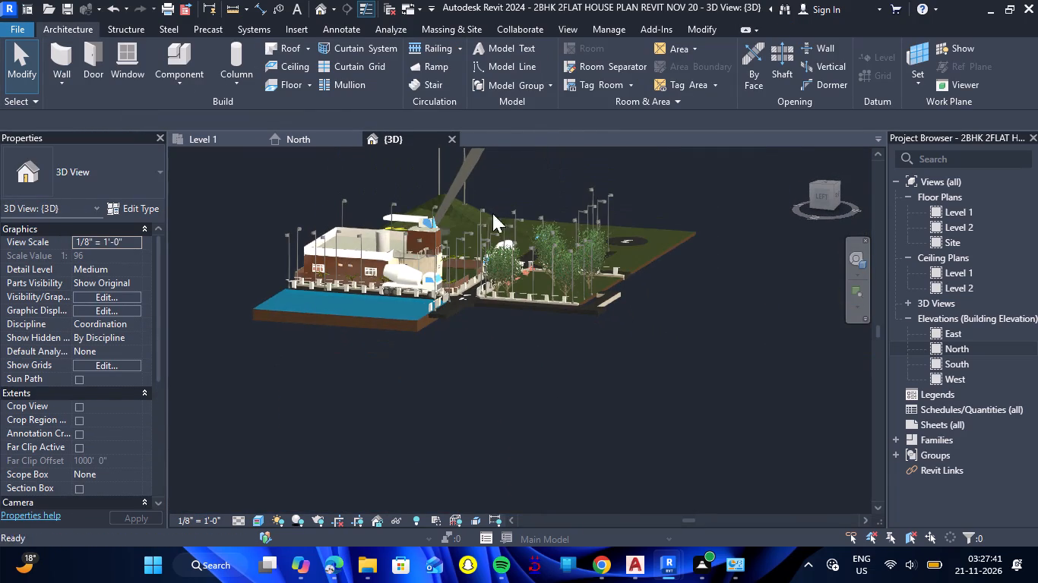
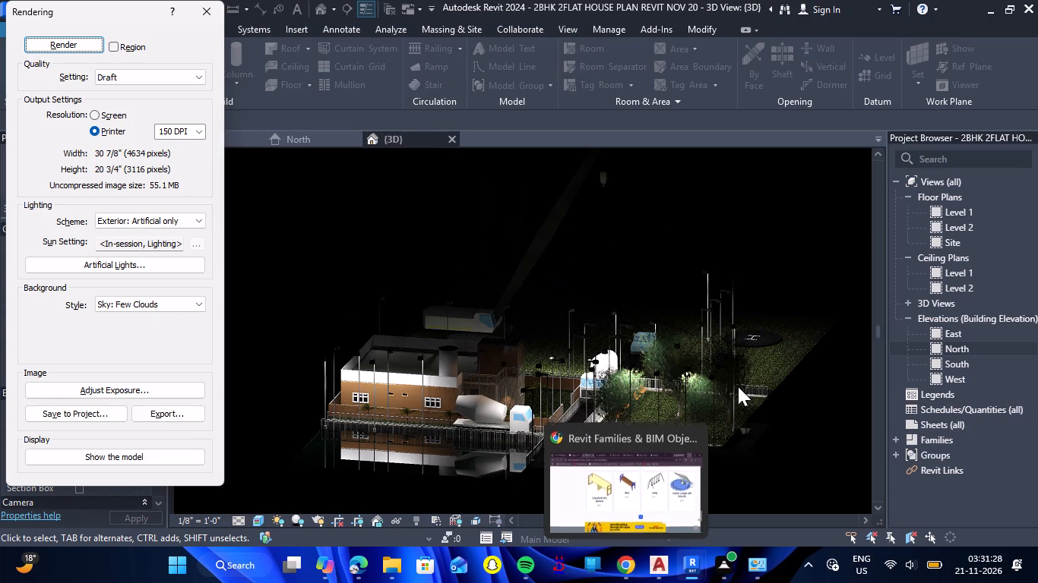
Examine the rendered night view of the fenced garden plot, checking its street lights, trees and boundary fence.
scroll(640, 313, down, 3)
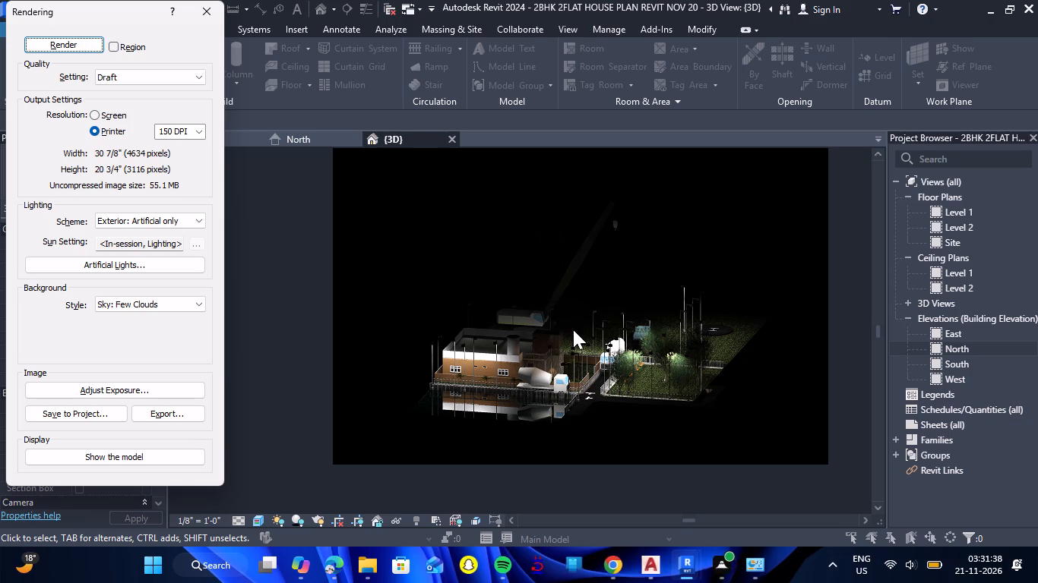
scroll(634, 401, up, 5)
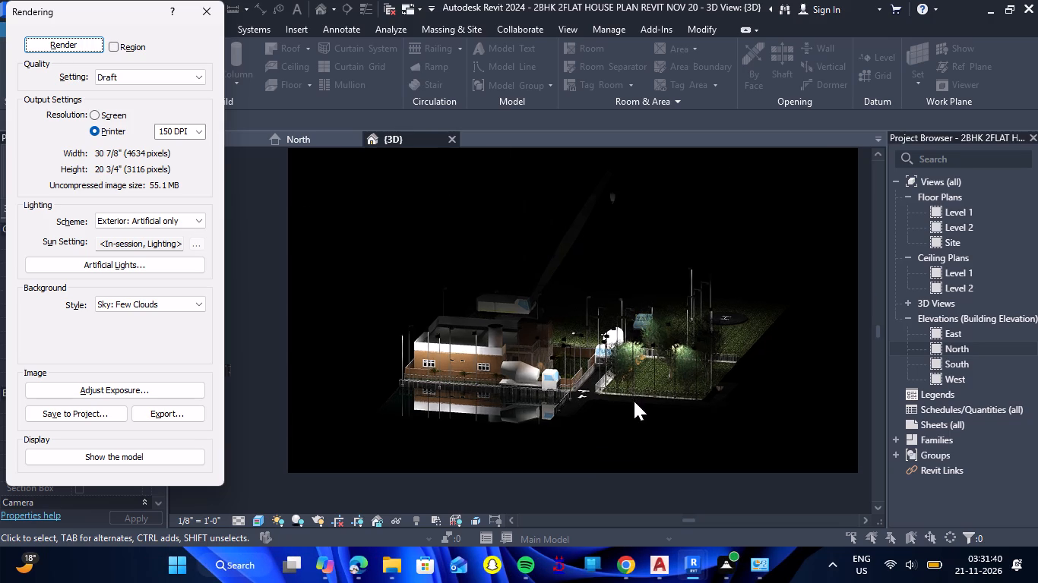
scroll(634, 401, up, 7)
scroll(639, 388, down, 1)
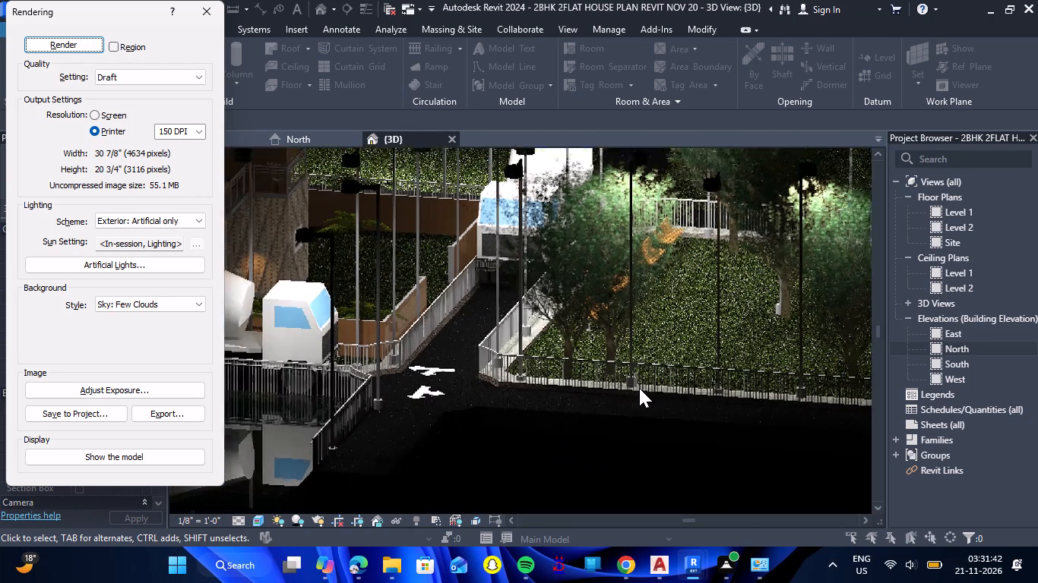
scroll(639, 388, down, 2)
scroll(762, 213, up, 4)
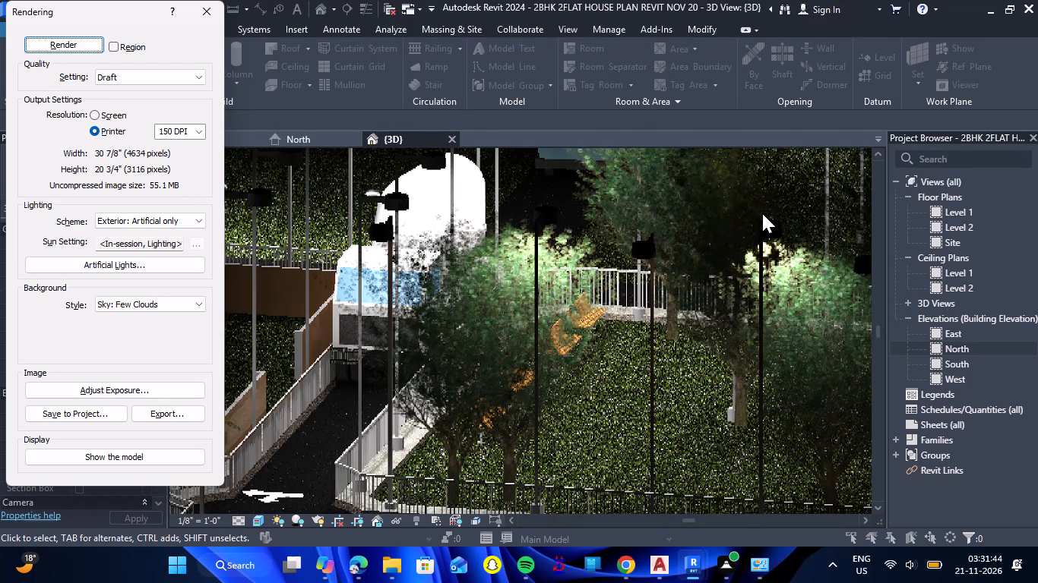
scroll(676, 242, up, 5)
scroll(676, 242, down, 7)
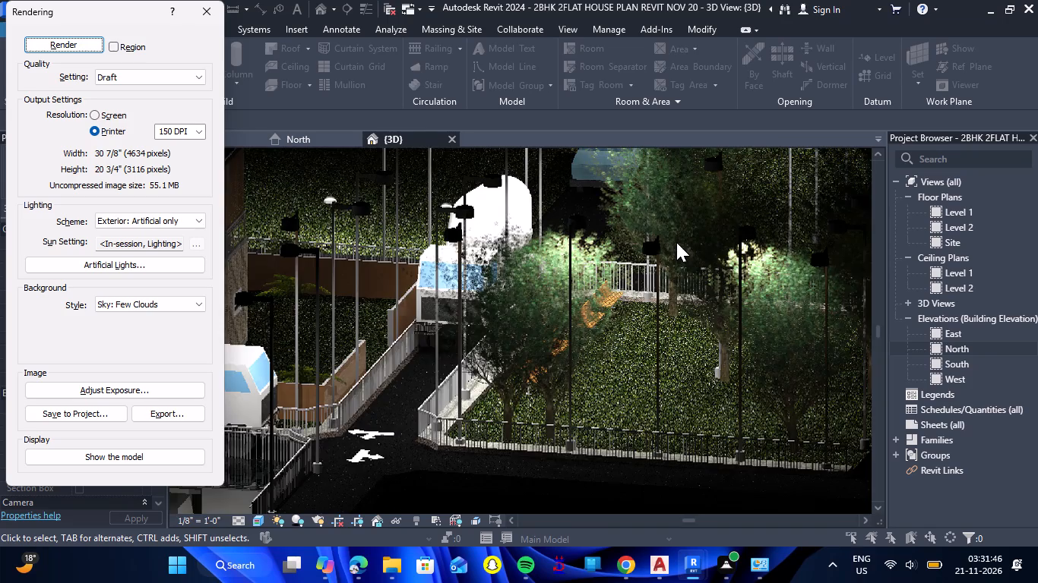
scroll(676, 242, down, 2)
scroll(760, 256, up, 5)
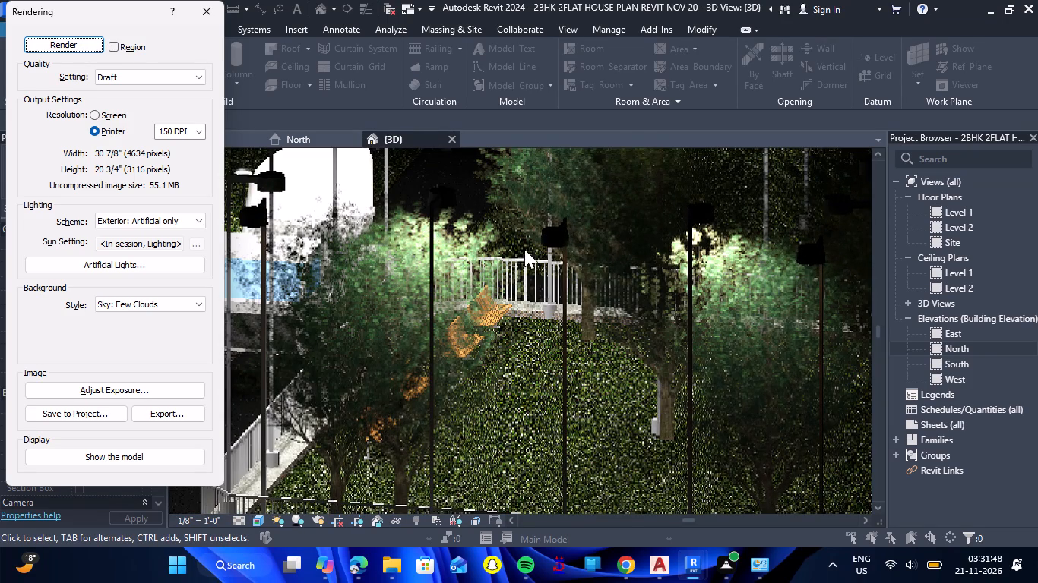
scroll(676, 304, down, 7)
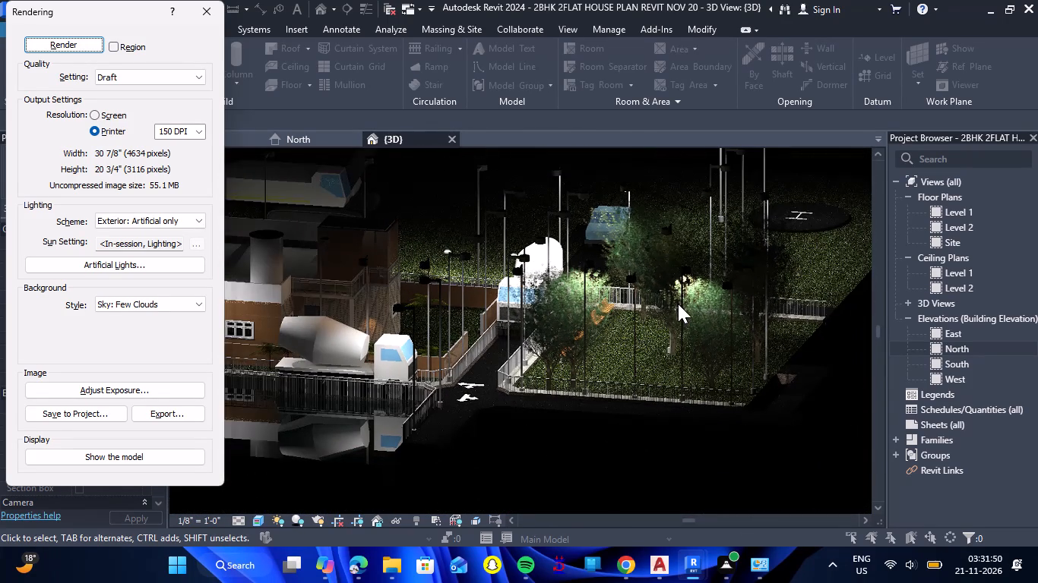
Examine the rendered house front, balcony and the street lamp heads beside the entrance road.
scroll(309, 239, up, 3)
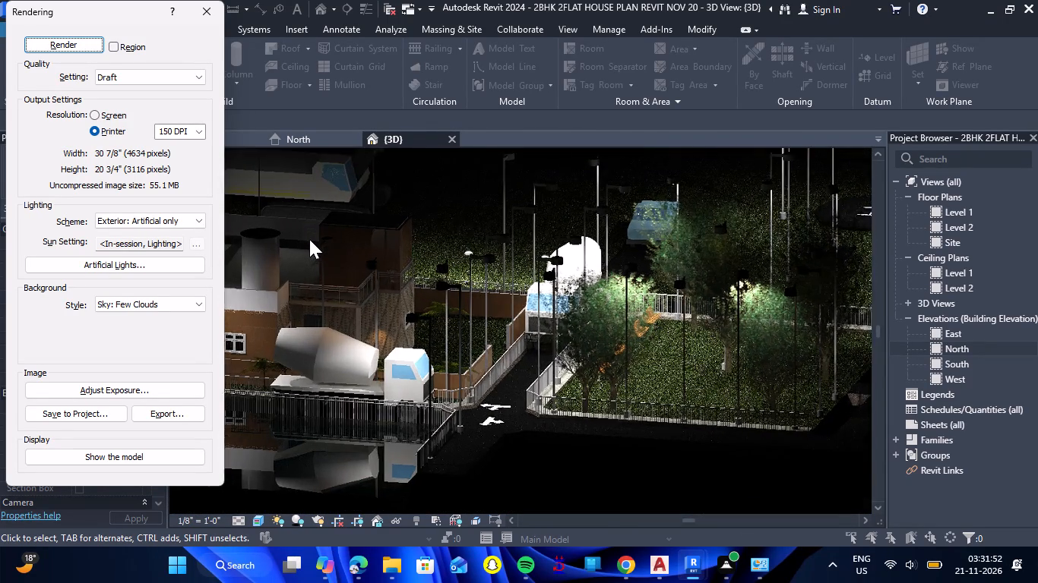
scroll(309, 239, up, 3)
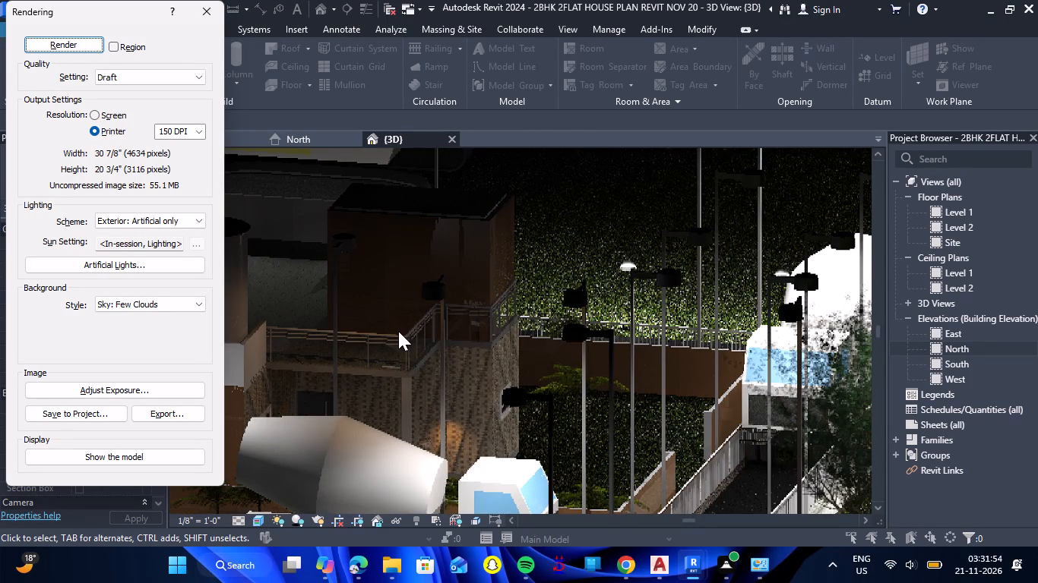
scroll(628, 269, up, 5)
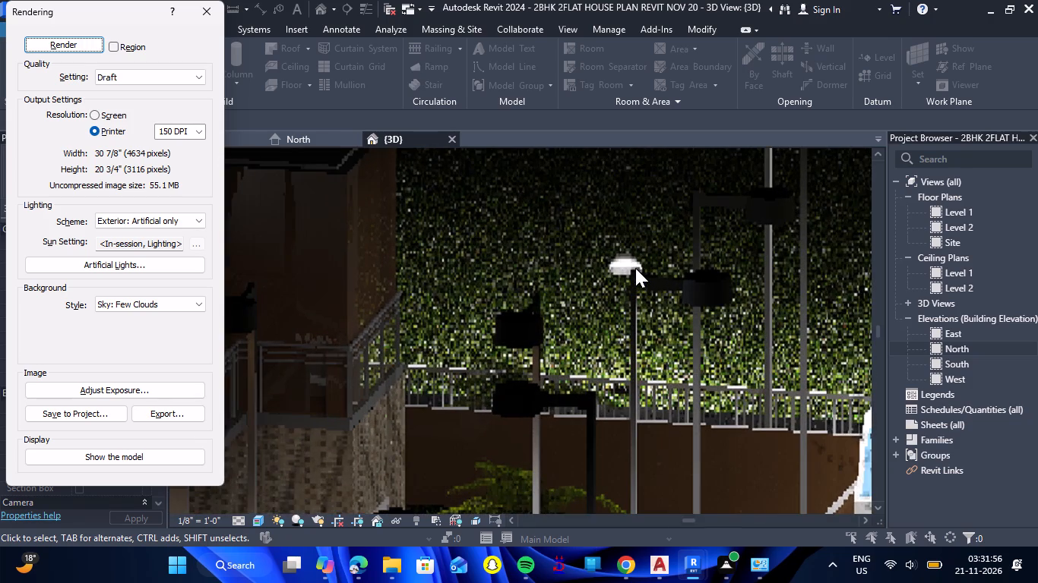
scroll(635, 268, down, 6)
scroll(635, 268, up, 7)
scroll(635, 268, down, 12)
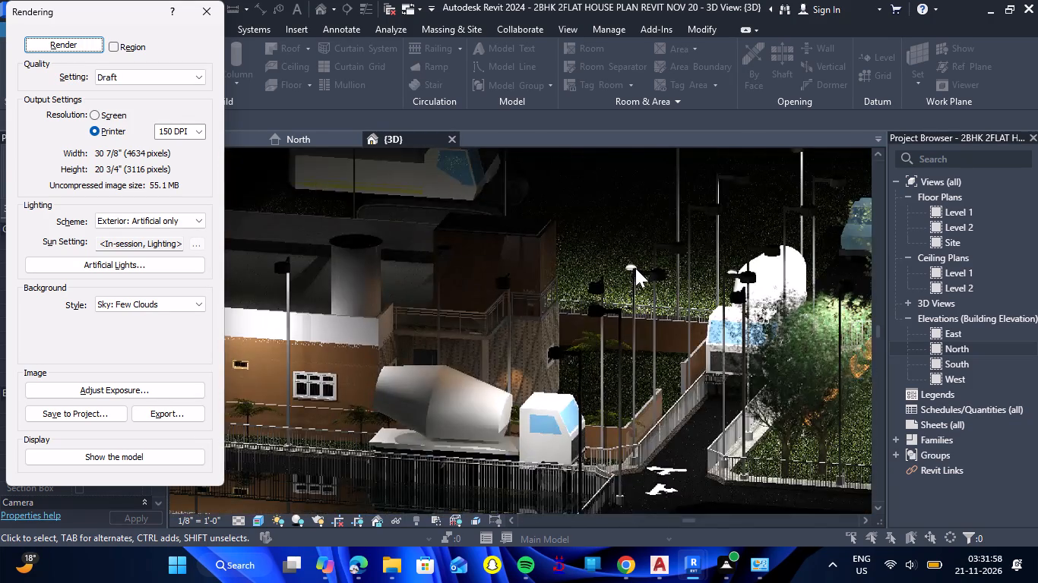
scroll(635, 268, down, 3)
scroll(632, 328, up, 4)
scroll(632, 328, down, 3)
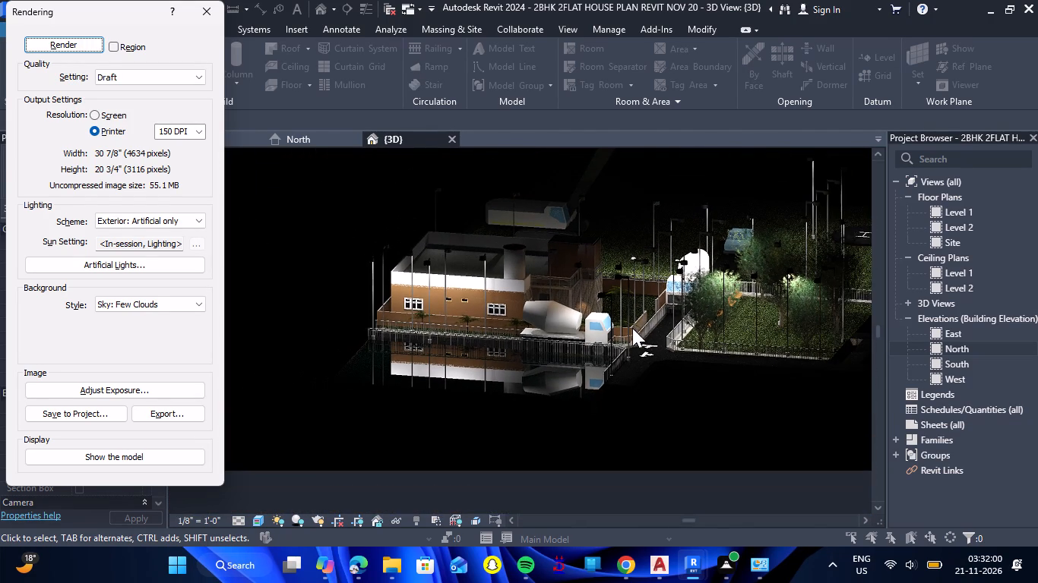
Inspect the rendered lighting across the garden plot's trees, lawn and fence-side street lights, and close the Rendering dialog.
scroll(831, 359, up, 4)
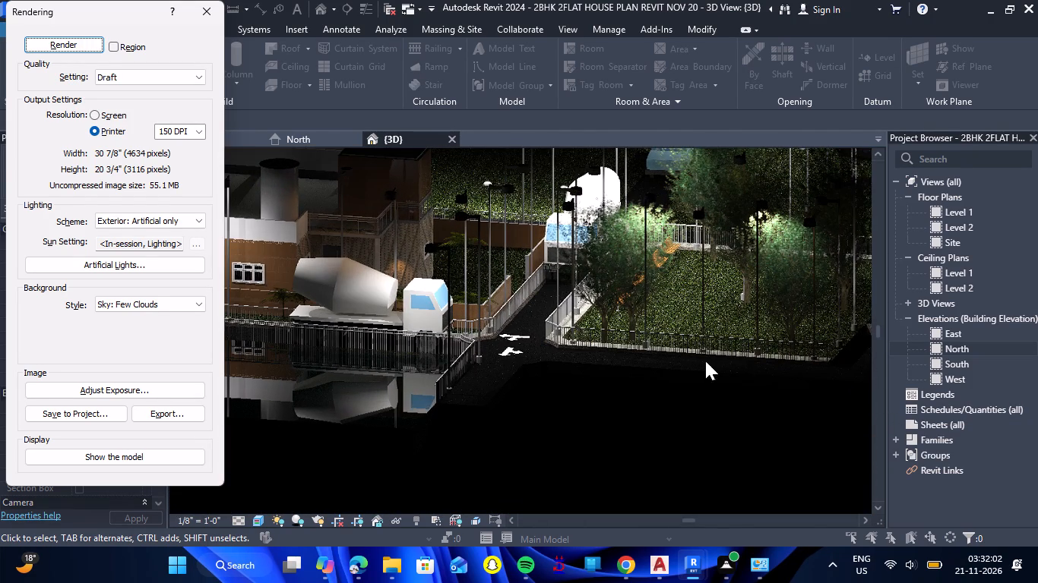
scroll(666, 261, up, 4)
scroll(666, 261, down, 2)
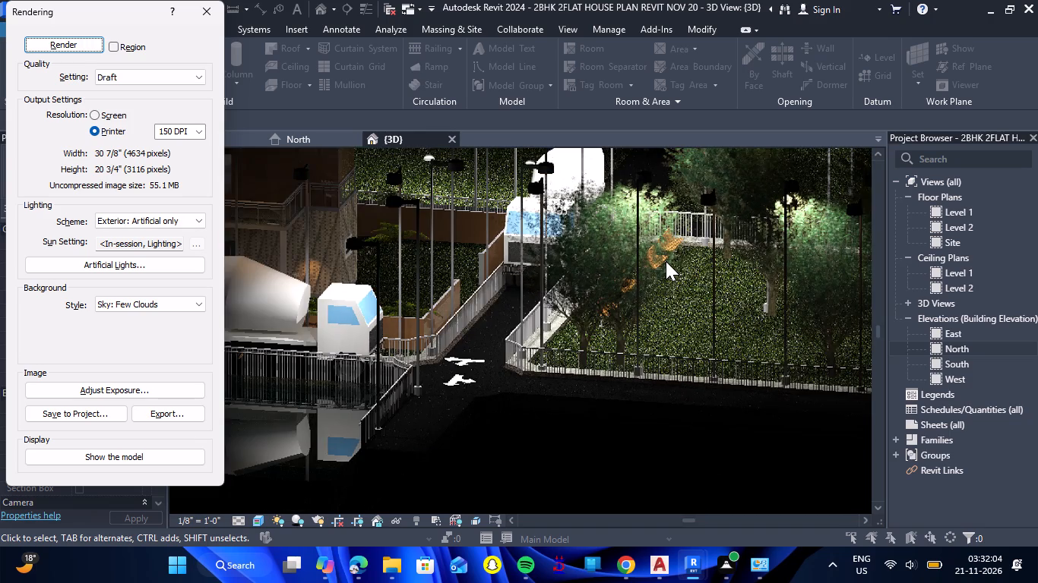
scroll(726, 337, up, 4)
scroll(726, 337, down, 2)
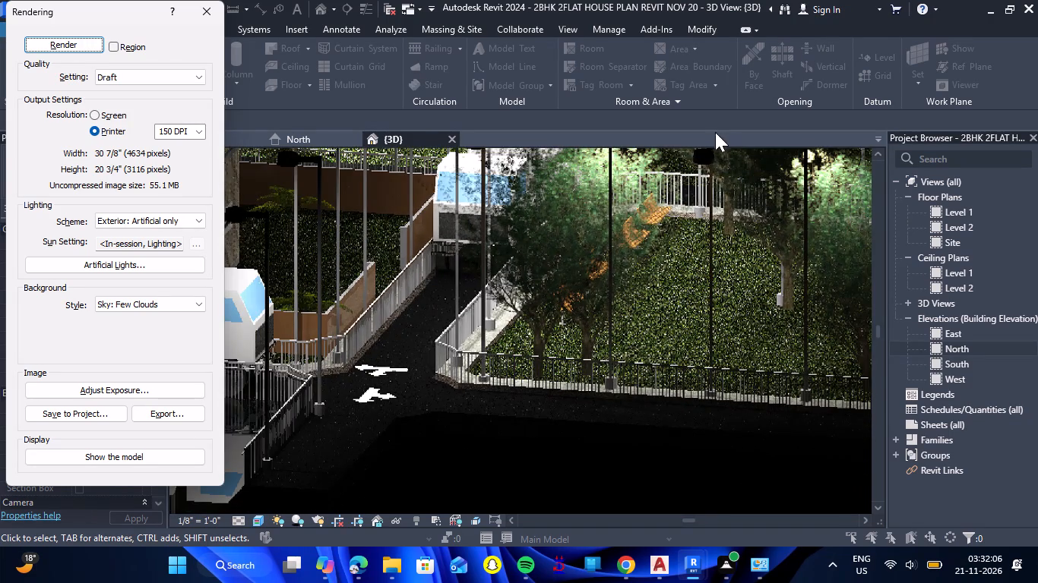
scroll(698, 201, down, 5)
scroll(797, 177, up, 6)
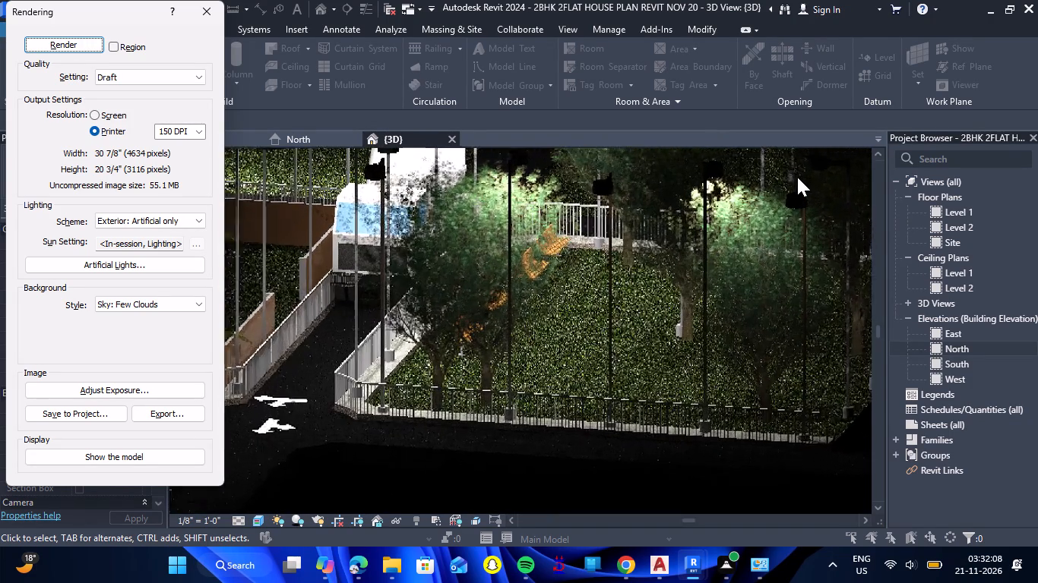
scroll(797, 177, up, 3)
scroll(795, 178, down, 6)
scroll(726, 222, down, 2)
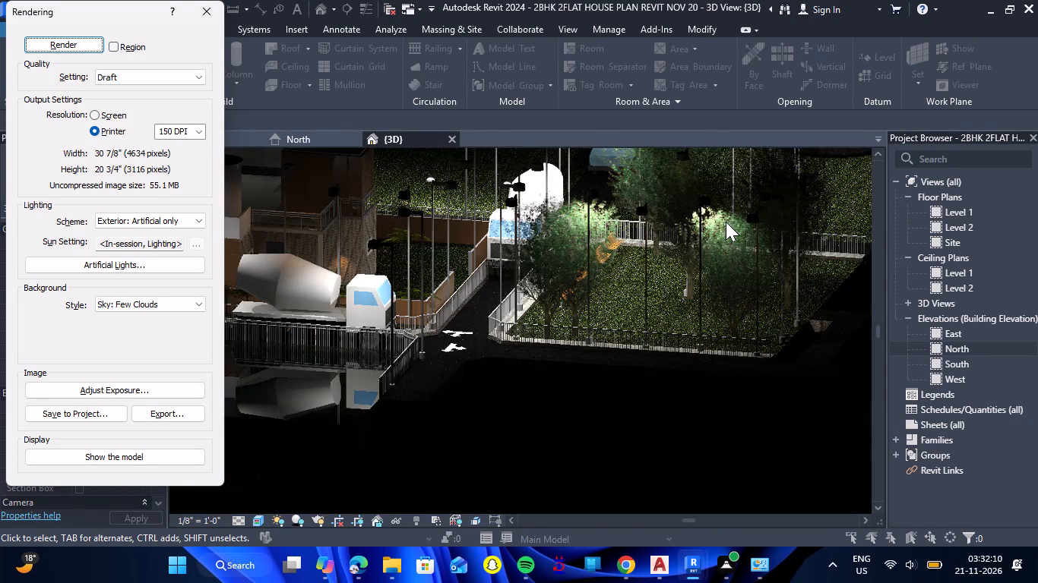
scroll(806, 206, down, 2)
scroll(800, 175, up, 7)
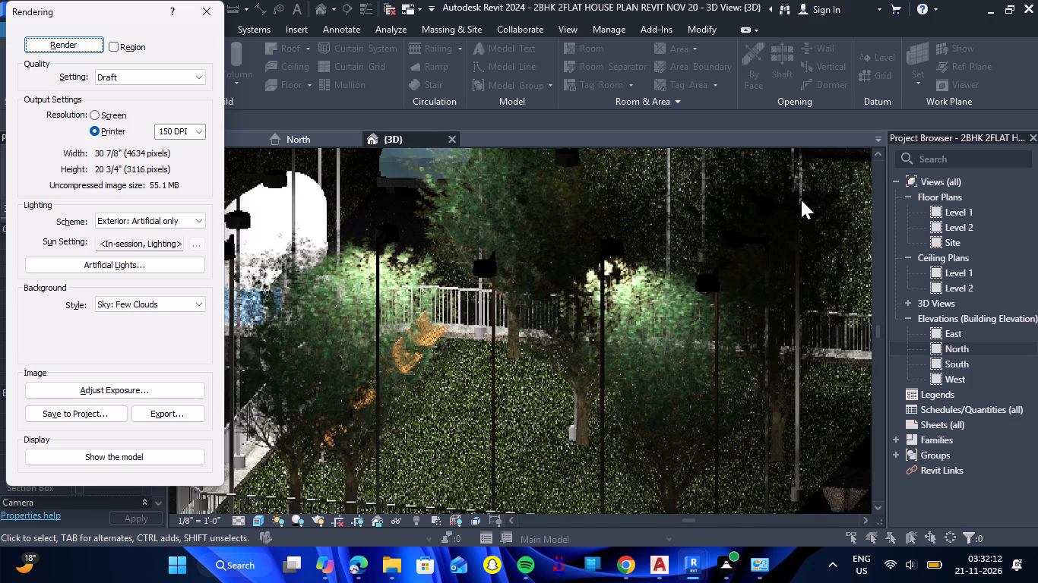
scroll(808, 216, down, 2)
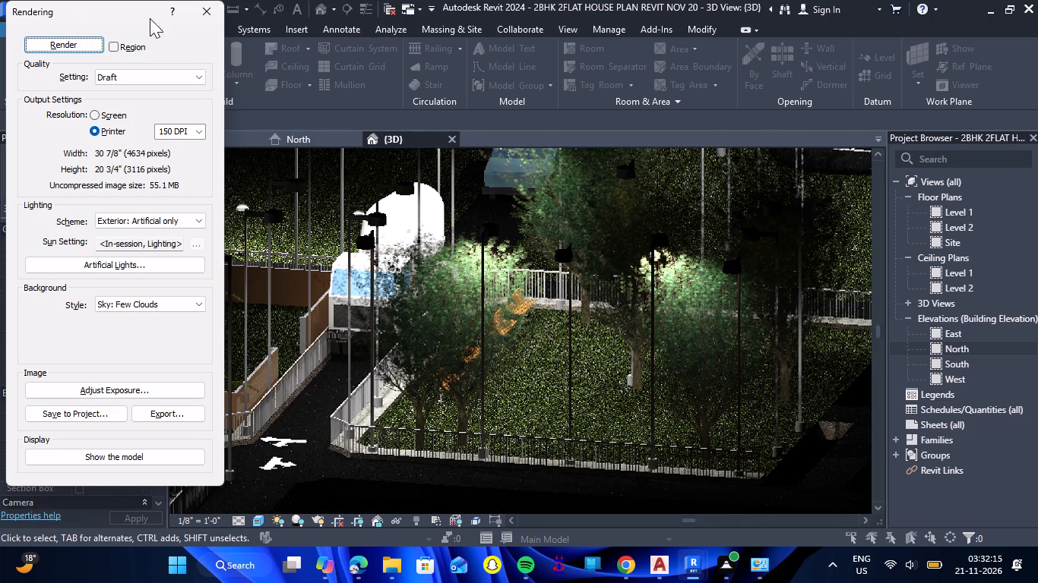
click(207, 14)
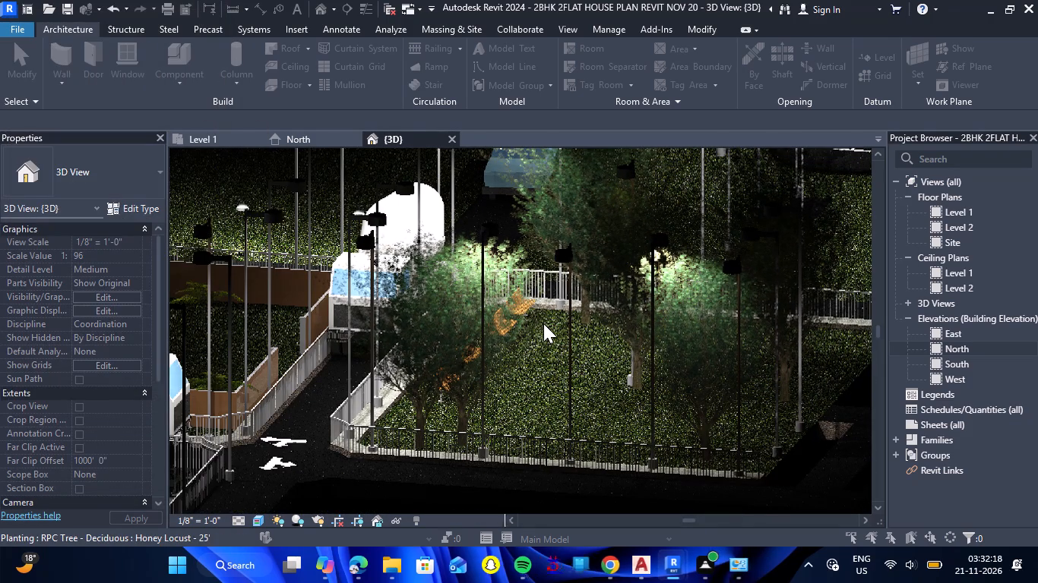
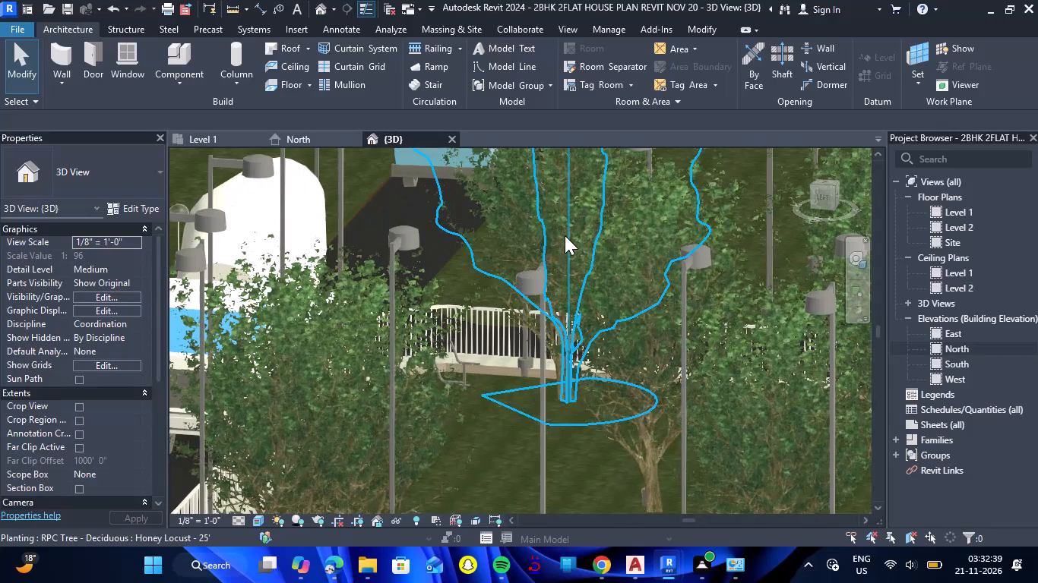
Assign two street lights among the trees of the fenced garden plot to Level 1.
click(528, 291)
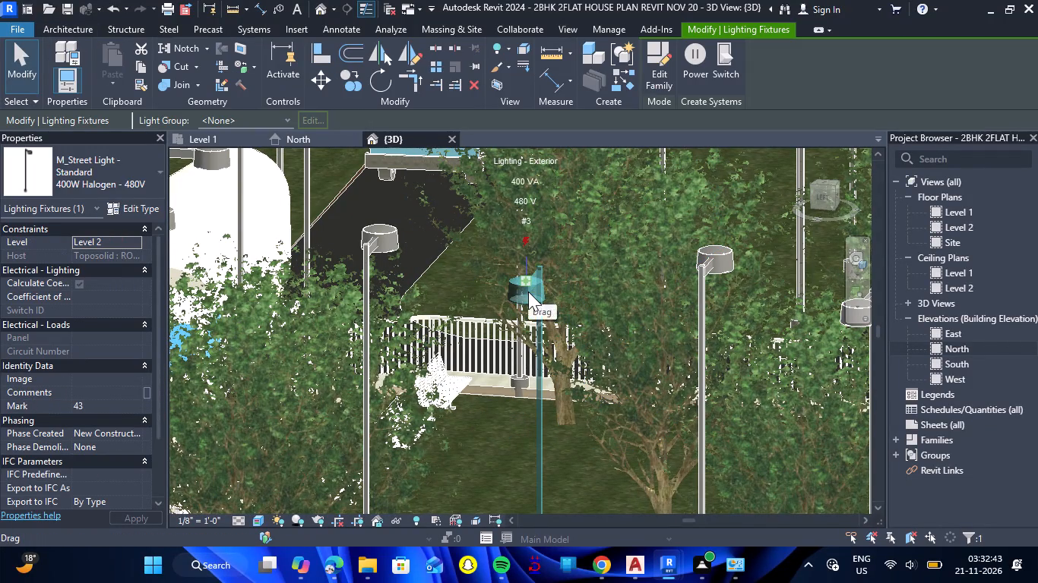
click(133, 241)
click(124, 252)
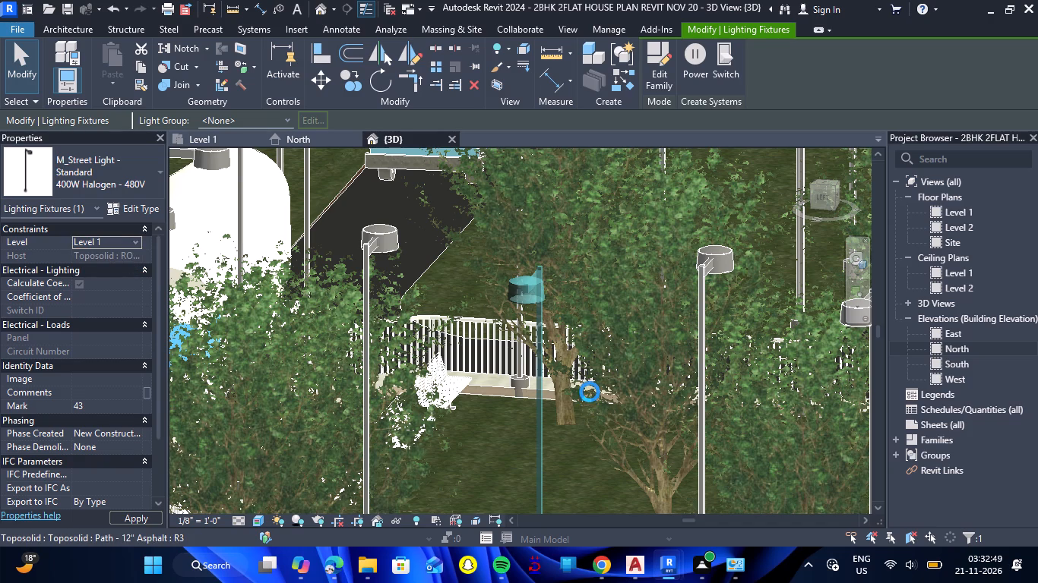
scroll(587, 294, down, 5)
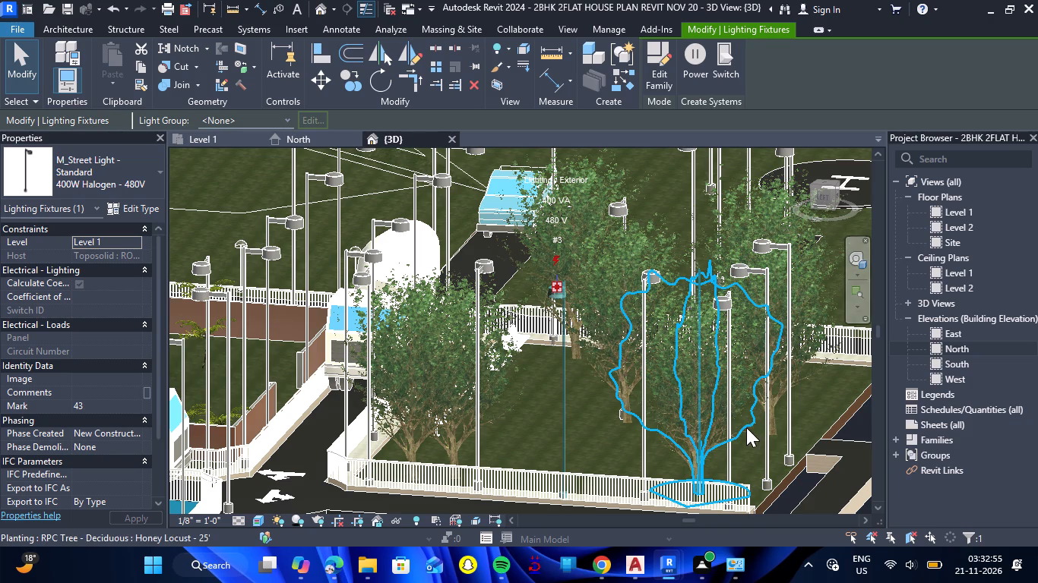
scroll(736, 415, up, 3)
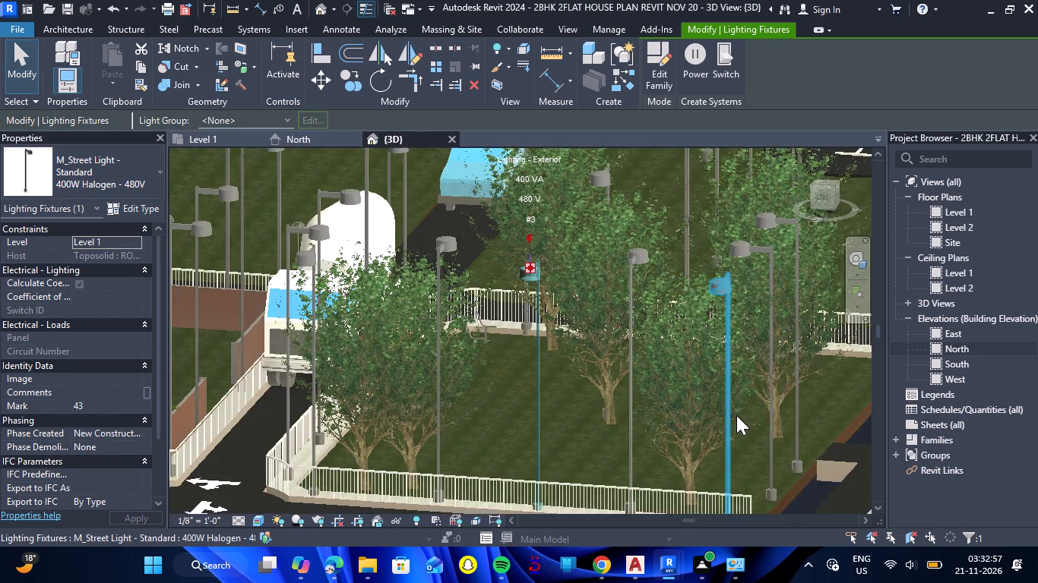
click(720, 391)
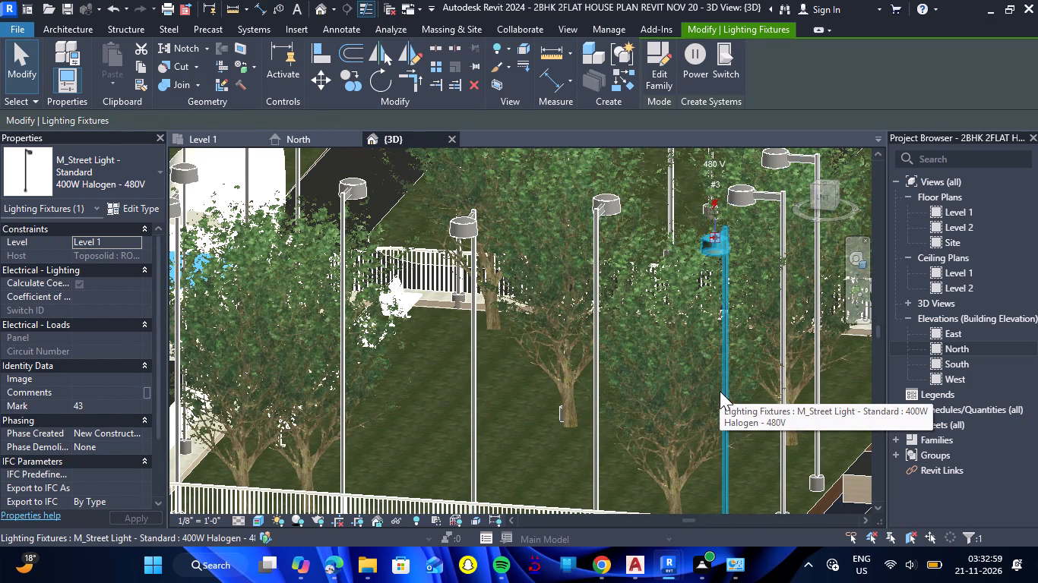
click(134, 241)
click(129, 256)
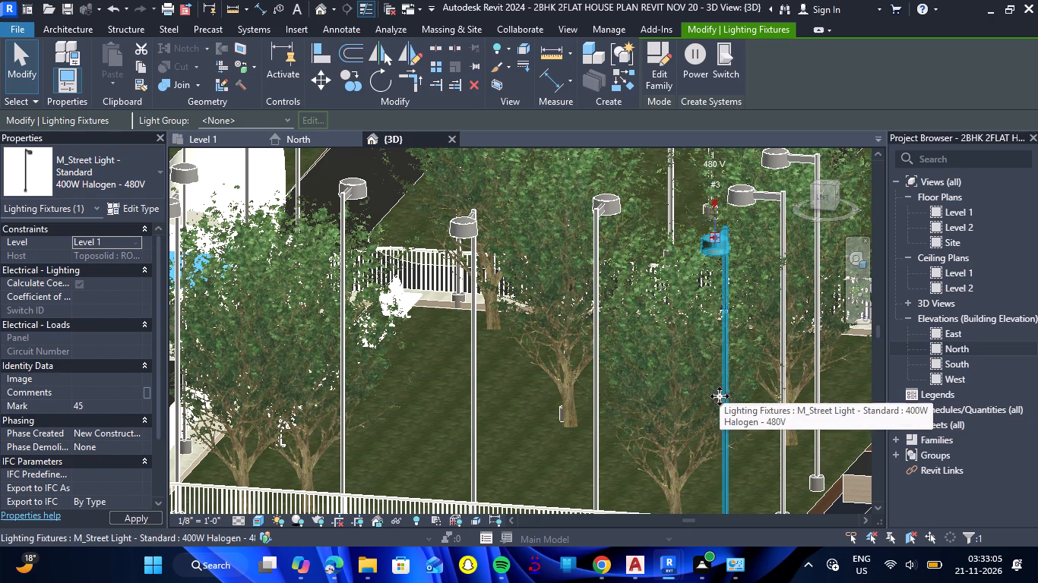
Examine the street lights around the house, the entrance road and the garden plot from several angles.
scroll(659, 389, down, 8)
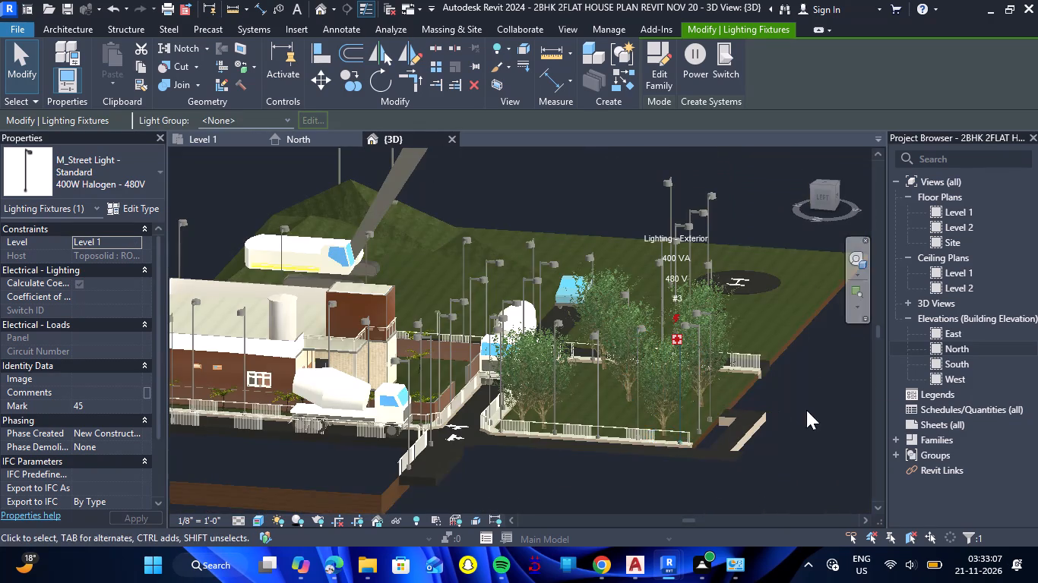
shift+drag(831, 419, 633, 377)
shift+right_drag(831, 419, 633, 377)
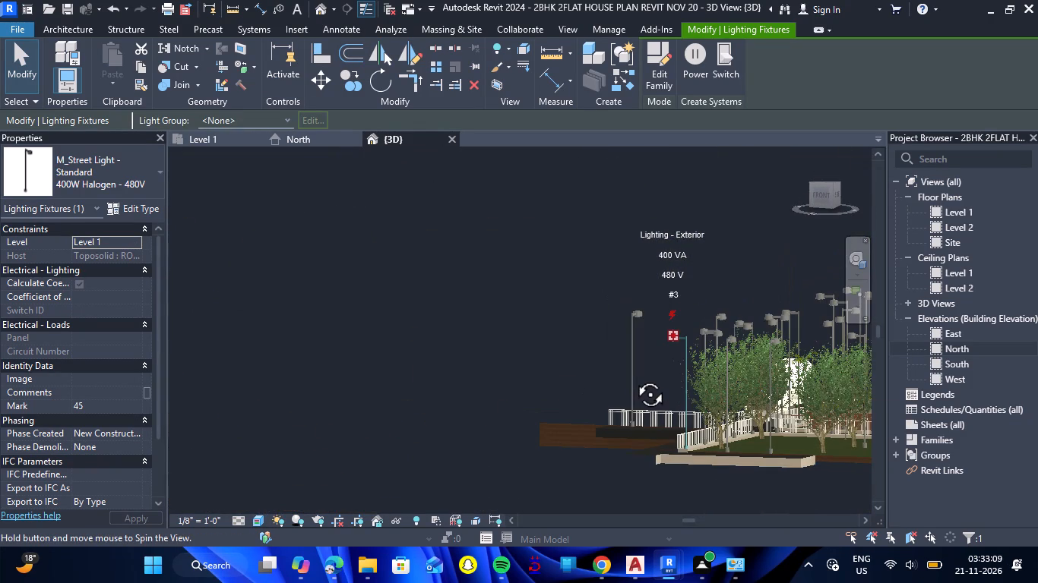
shift+drag(633, 377, 720, 395)
shift+right_drag(633, 377, 720, 395)
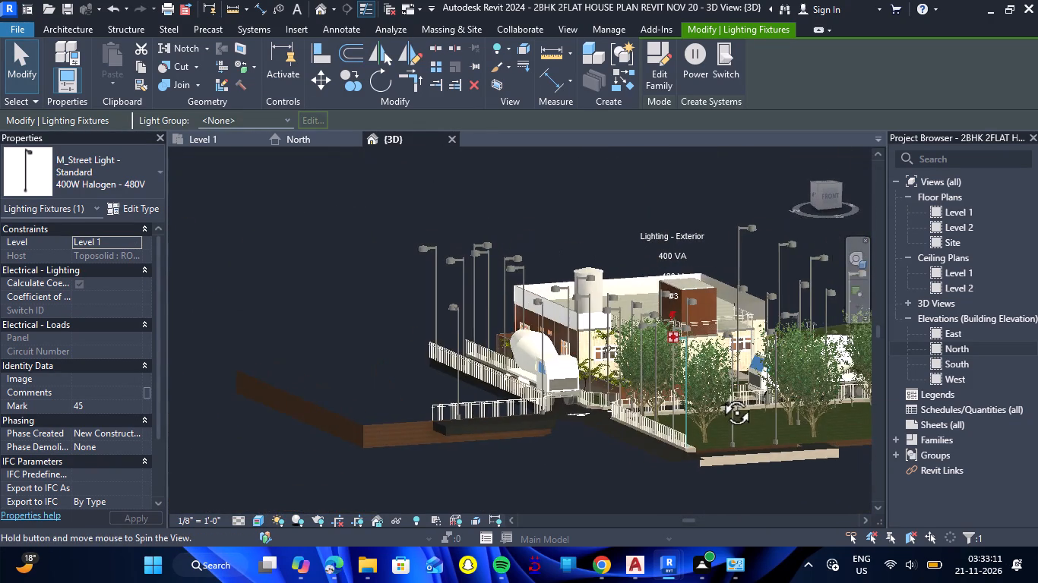
shift+drag(720, 395, 665, 361)
shift+right_drag(720, 395, 665, 361)
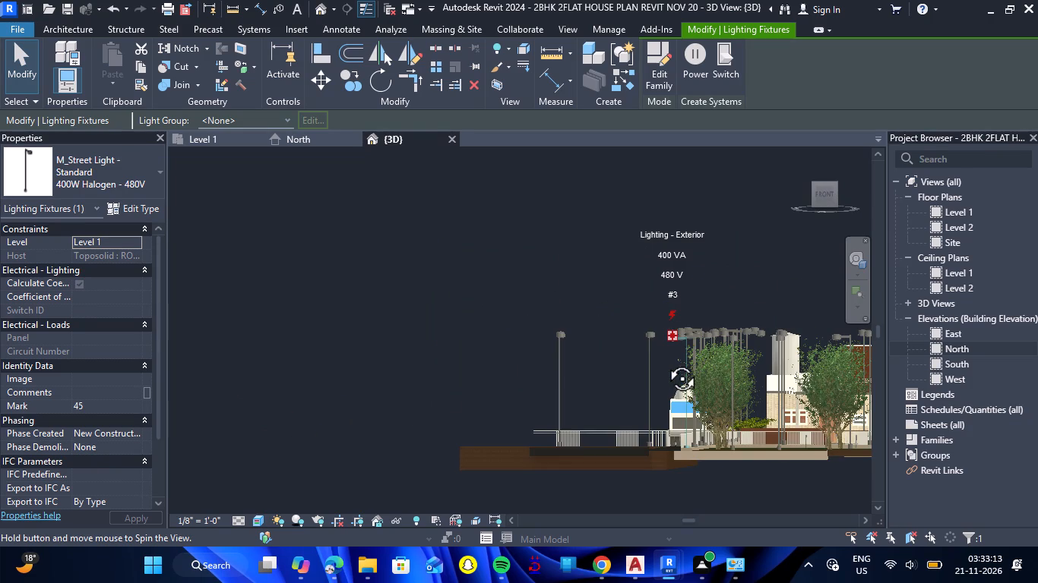
shift+drag(665, 361, 773, 427)
shift+right_drag(665, 361, 773, 427)
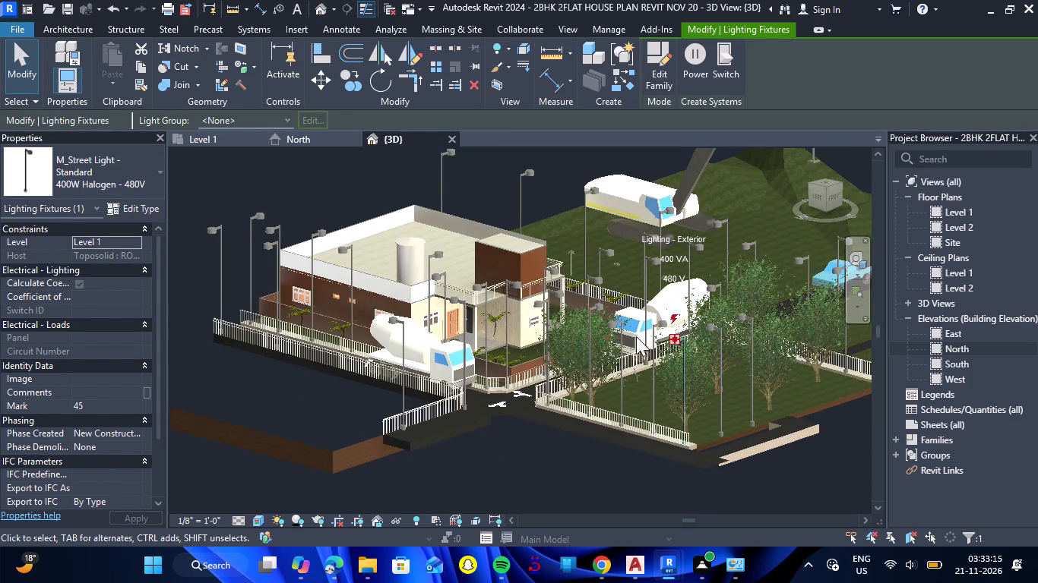
scroll(601, 282, up, 6)
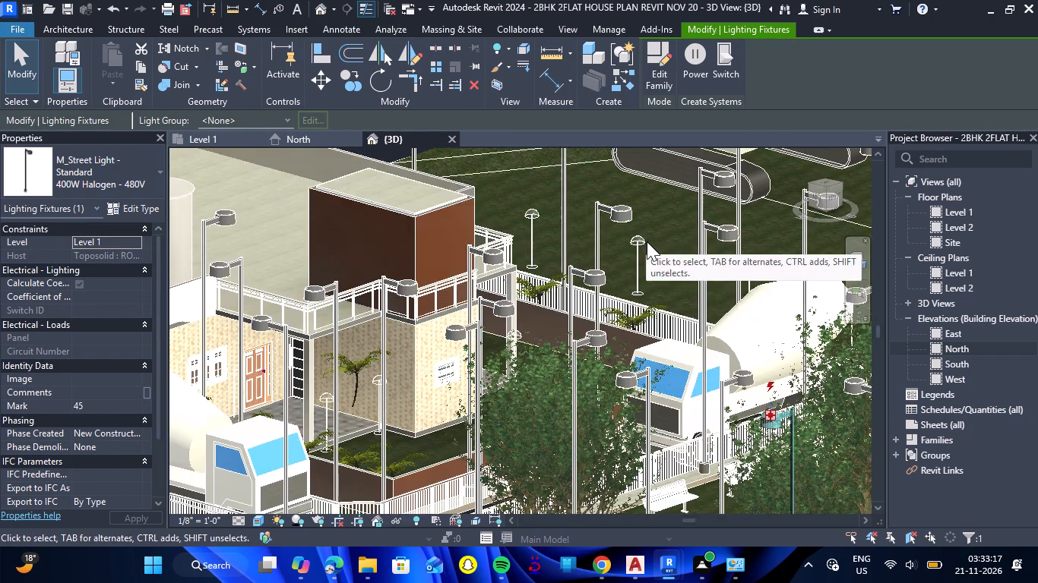
scroll(647, 241, down, 2)
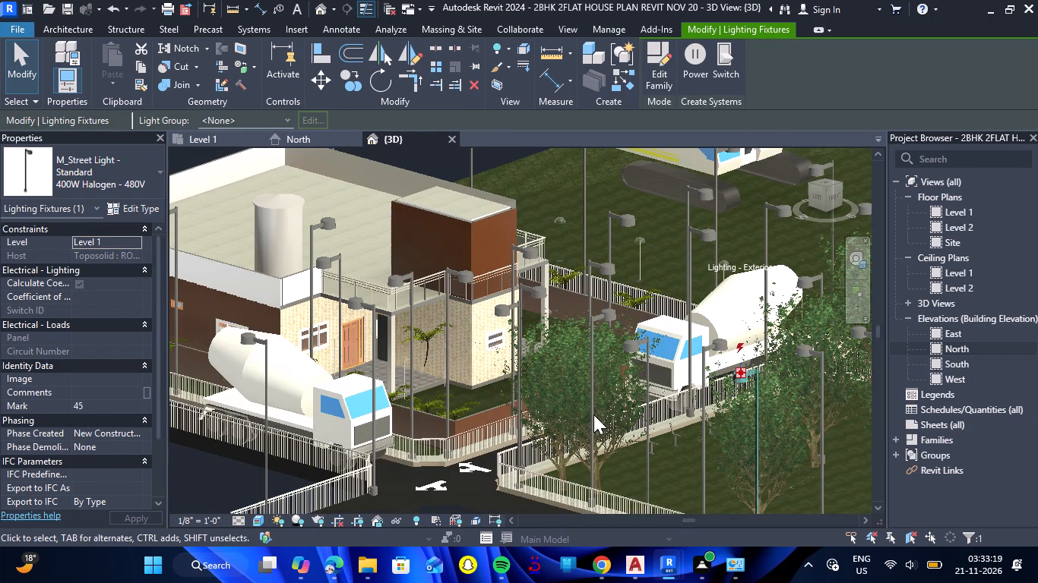
scroll(591, 313, up, 4)
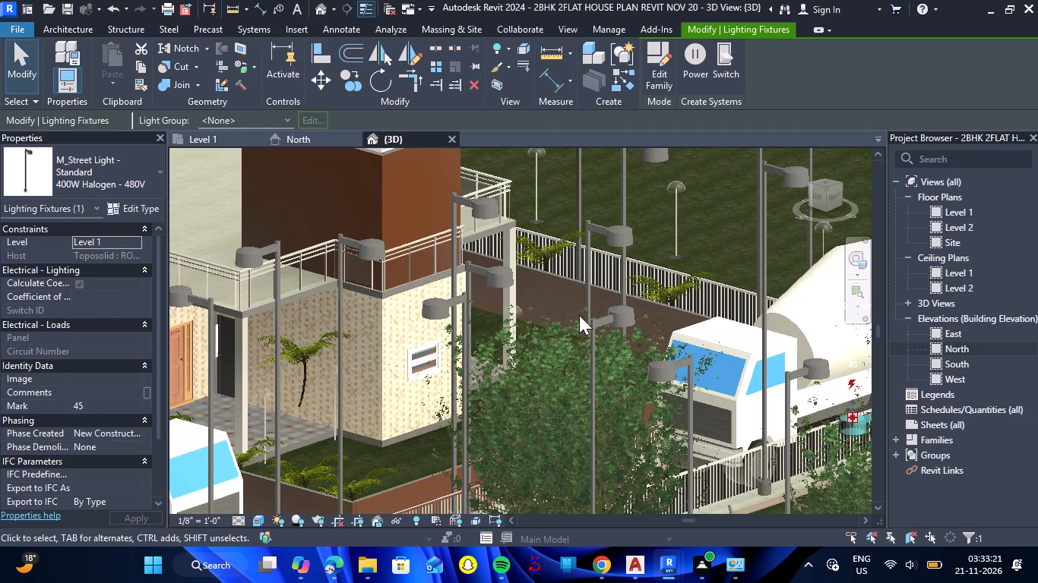
scroll(532, 305, down, 2)
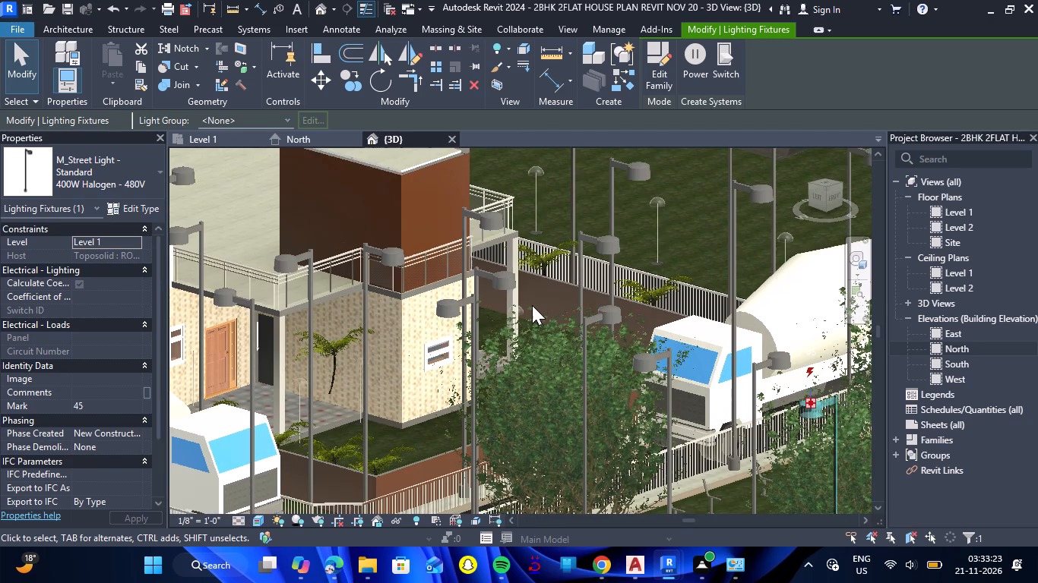
scroll(498, 288, down, 2)
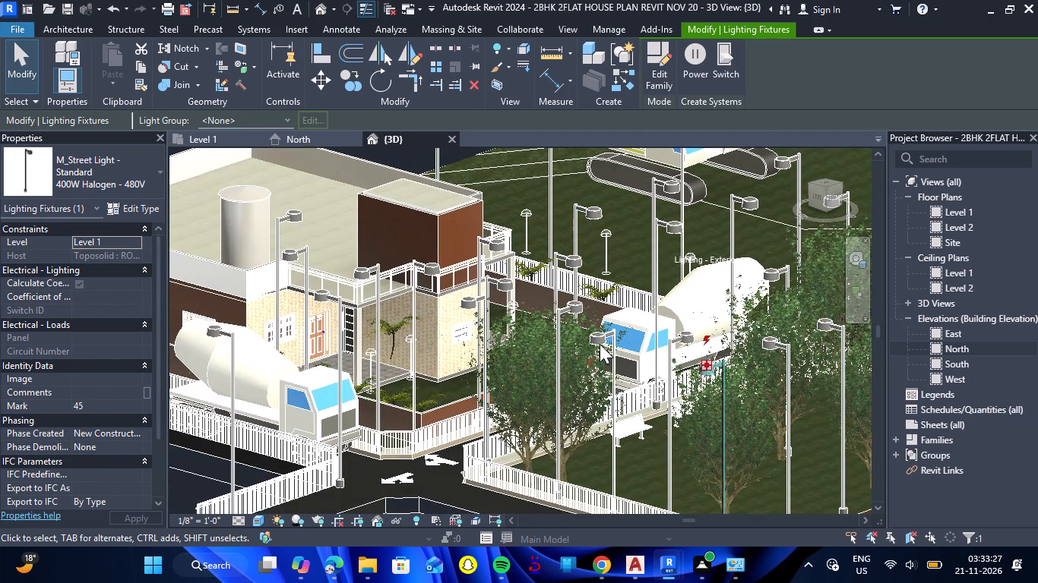
Set the initial color of the 400W Halogen - 480V street light type to the D65 Reference White preset.
click(596, 339)
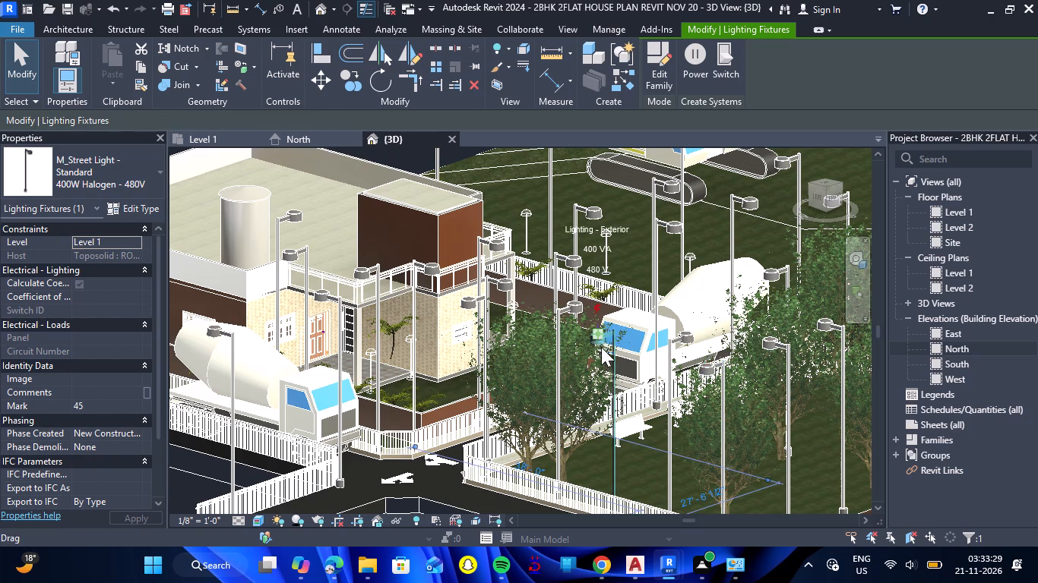
click(136, 207)
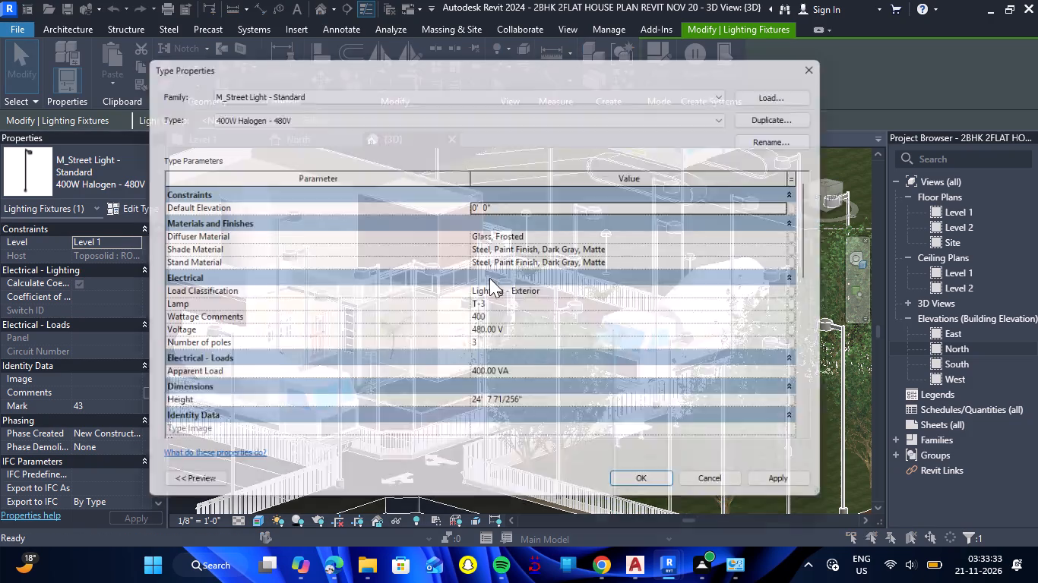
scroll(511, 303, down, 14)
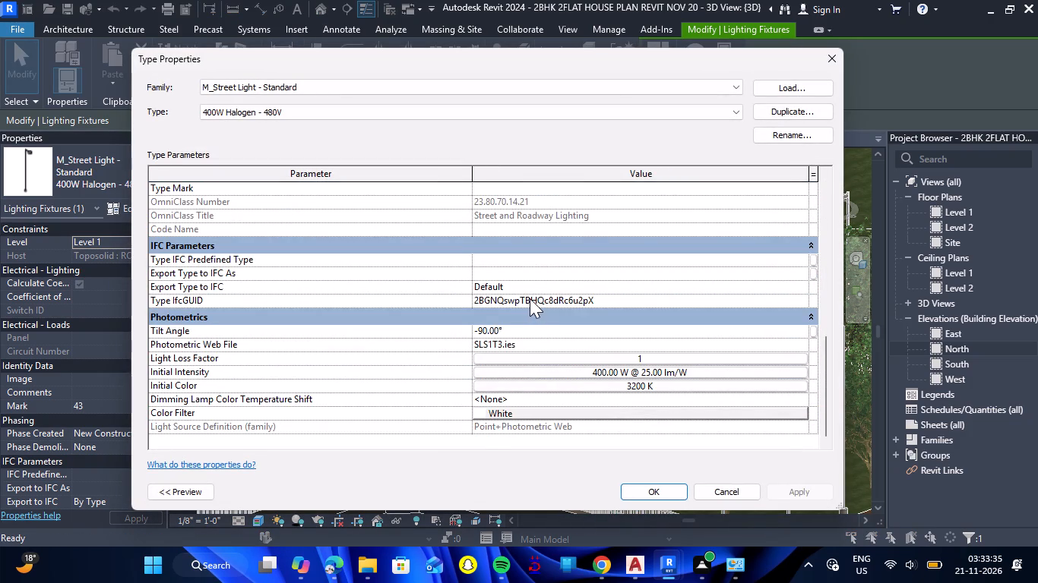
click(653, 387)
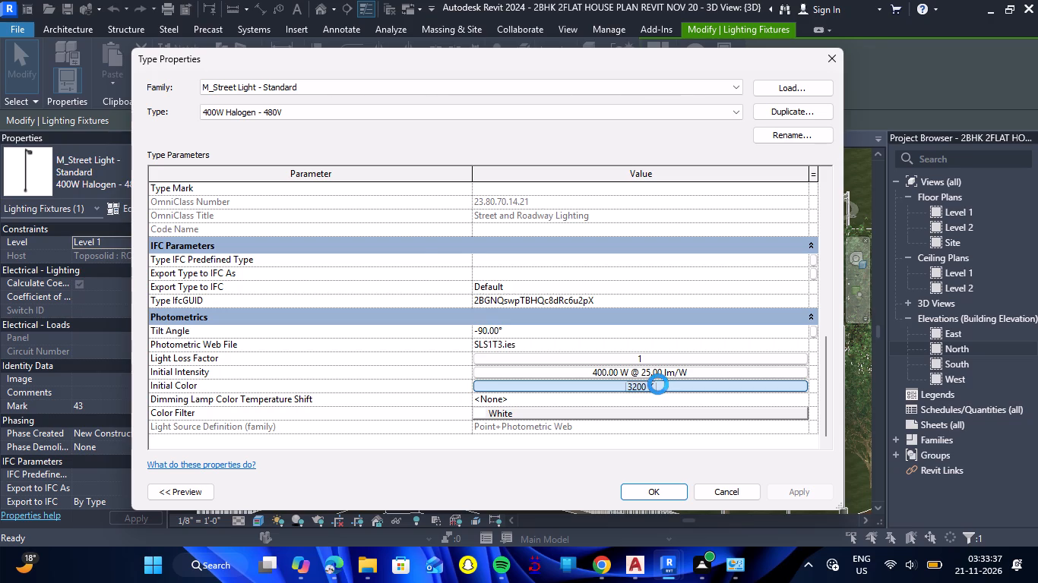
click(571, 336)
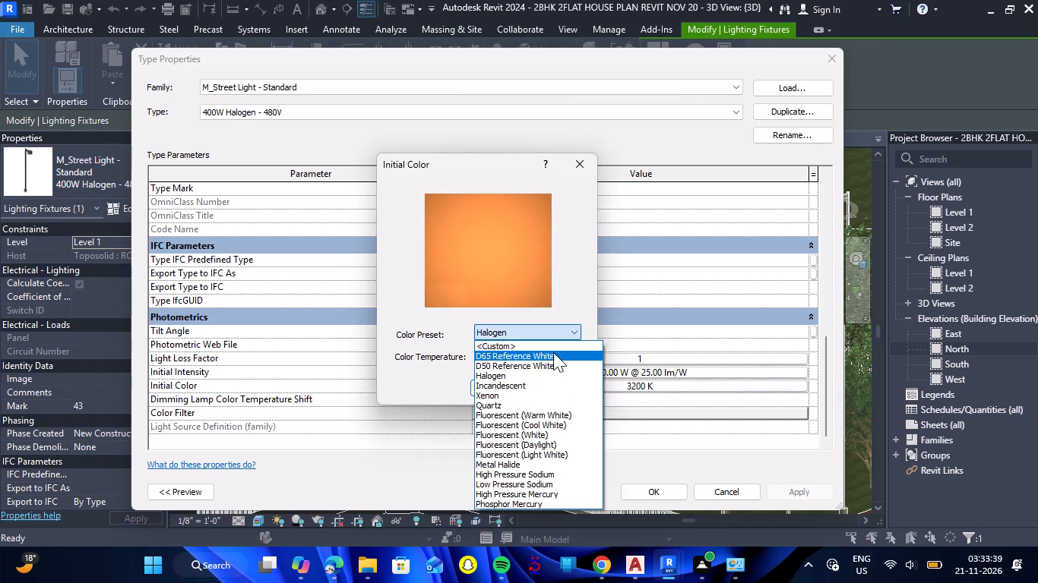
click(551, 358)
click(492, 392)
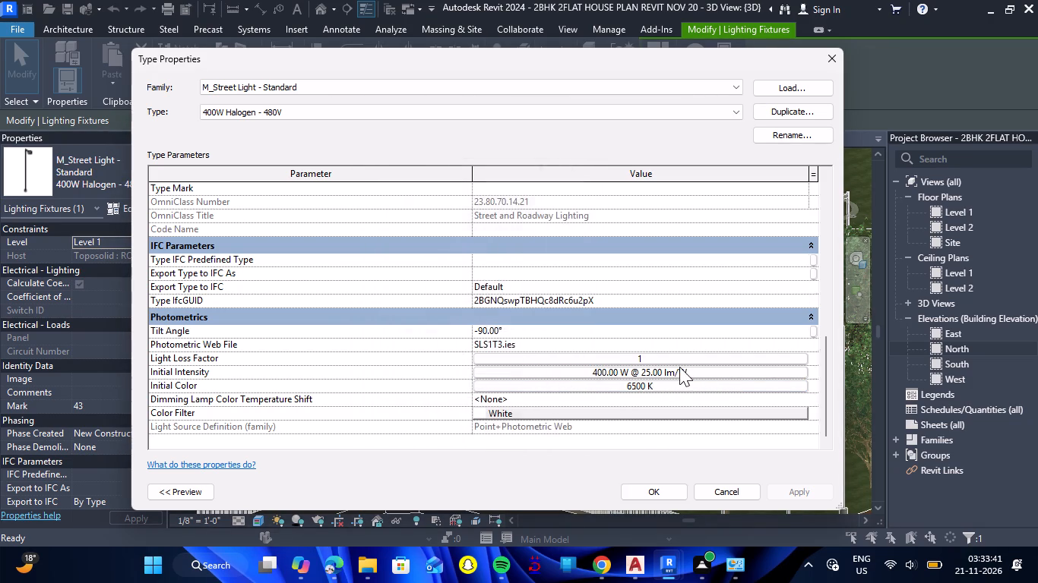
Raise the street light type's temperature and voltage loss/gain factors to 2.00 each in its Light Loss Factor settings.
click(679, 358)
drag(505, 216, 574, 233)
drag(509, 234, 628, 261)
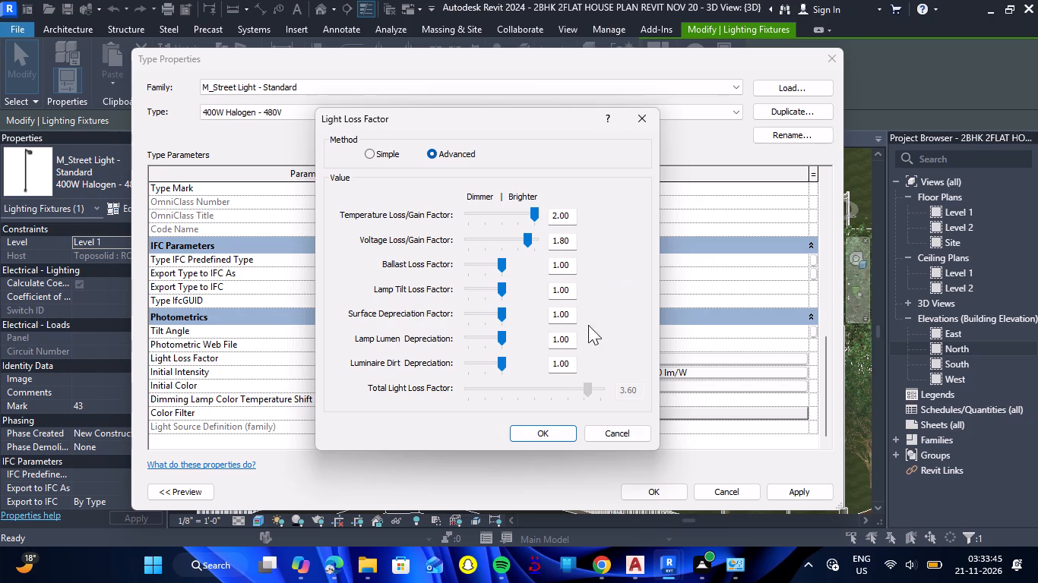
drag(528, 238, 611, 259)
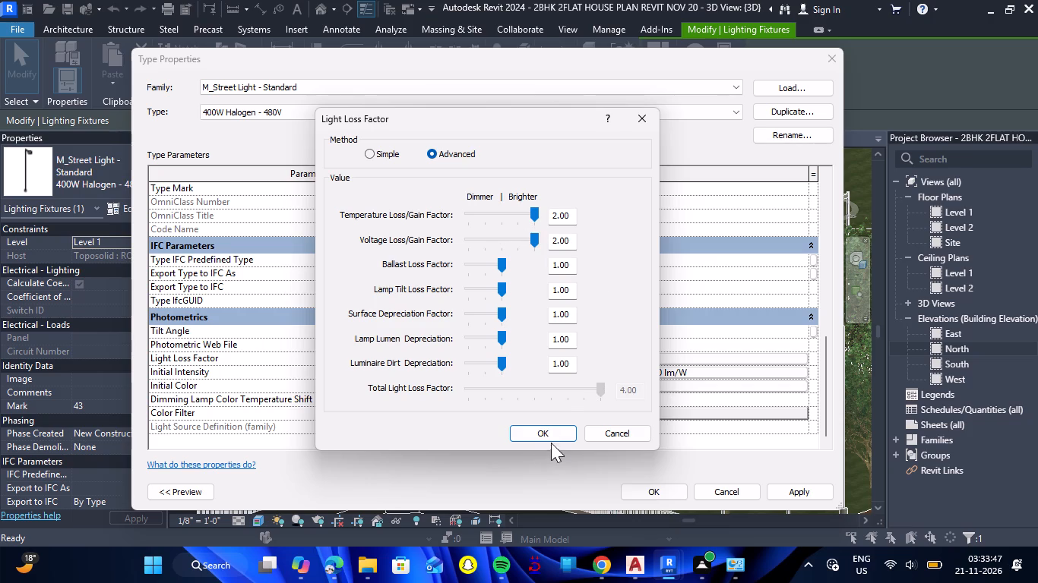
click(556, 435)
Set the wattage in the street light type's initial intensity to 1000 W.
click(635, 373)
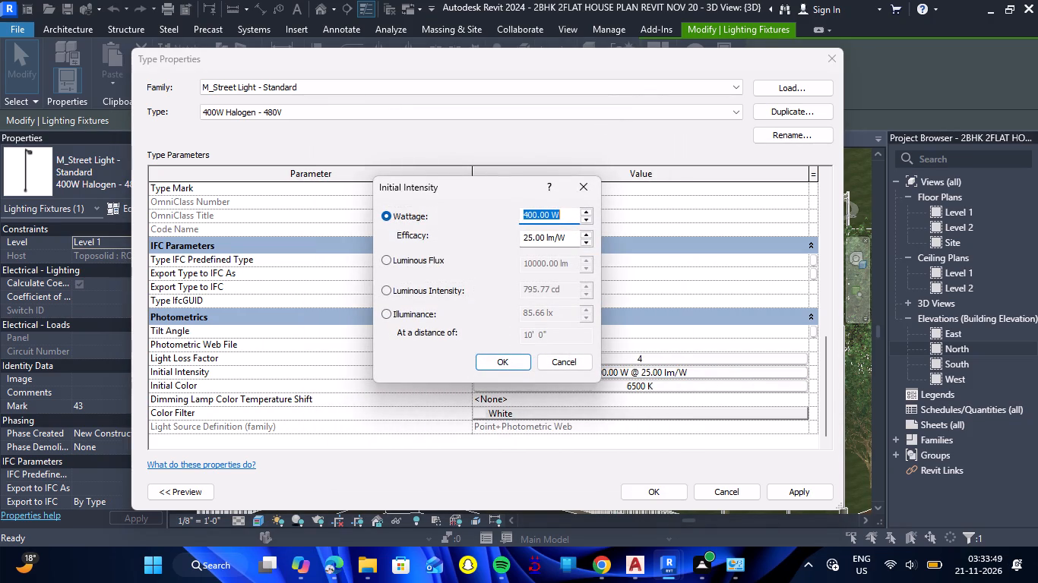
text(1000)
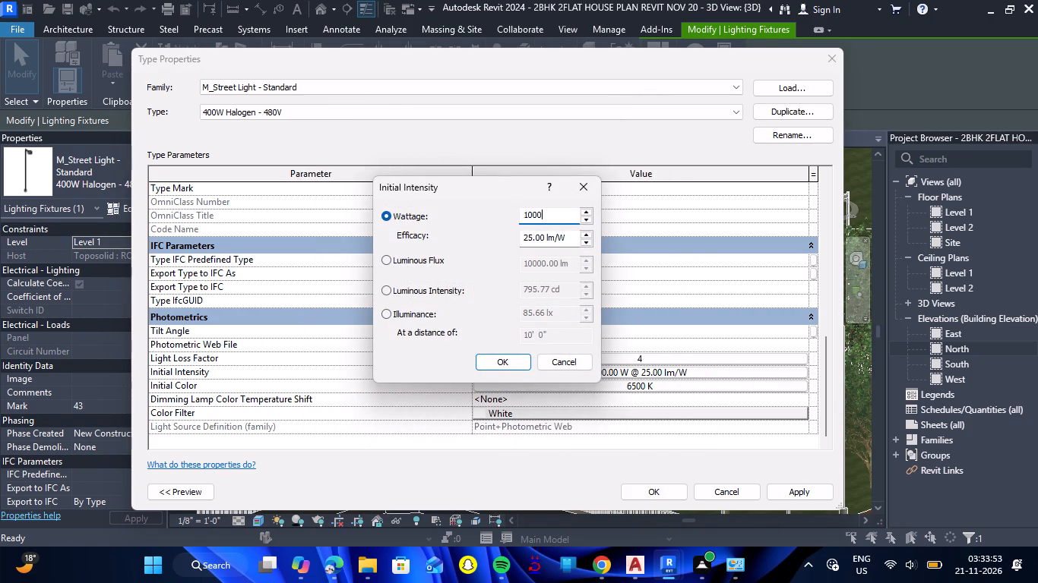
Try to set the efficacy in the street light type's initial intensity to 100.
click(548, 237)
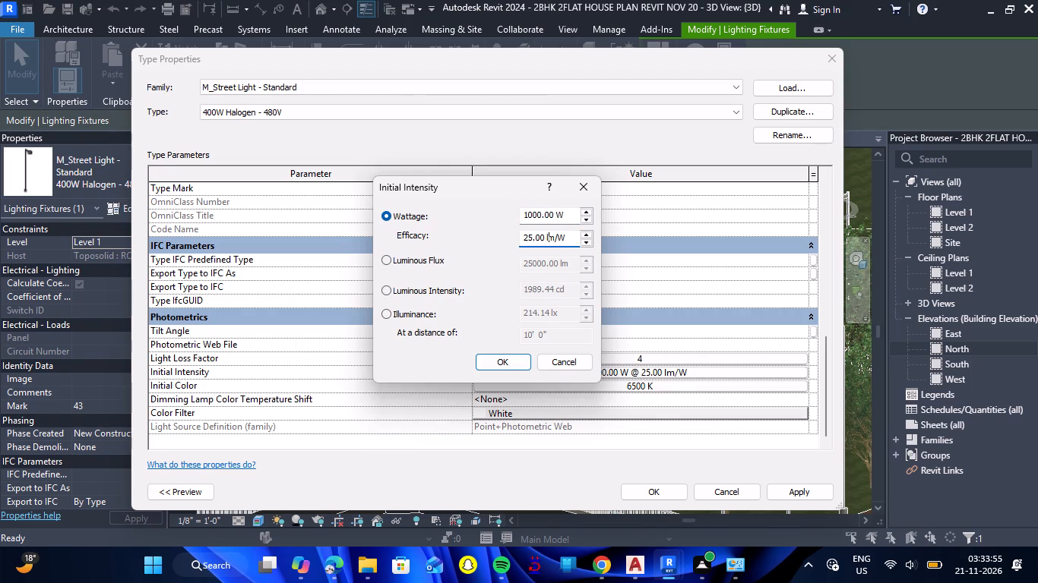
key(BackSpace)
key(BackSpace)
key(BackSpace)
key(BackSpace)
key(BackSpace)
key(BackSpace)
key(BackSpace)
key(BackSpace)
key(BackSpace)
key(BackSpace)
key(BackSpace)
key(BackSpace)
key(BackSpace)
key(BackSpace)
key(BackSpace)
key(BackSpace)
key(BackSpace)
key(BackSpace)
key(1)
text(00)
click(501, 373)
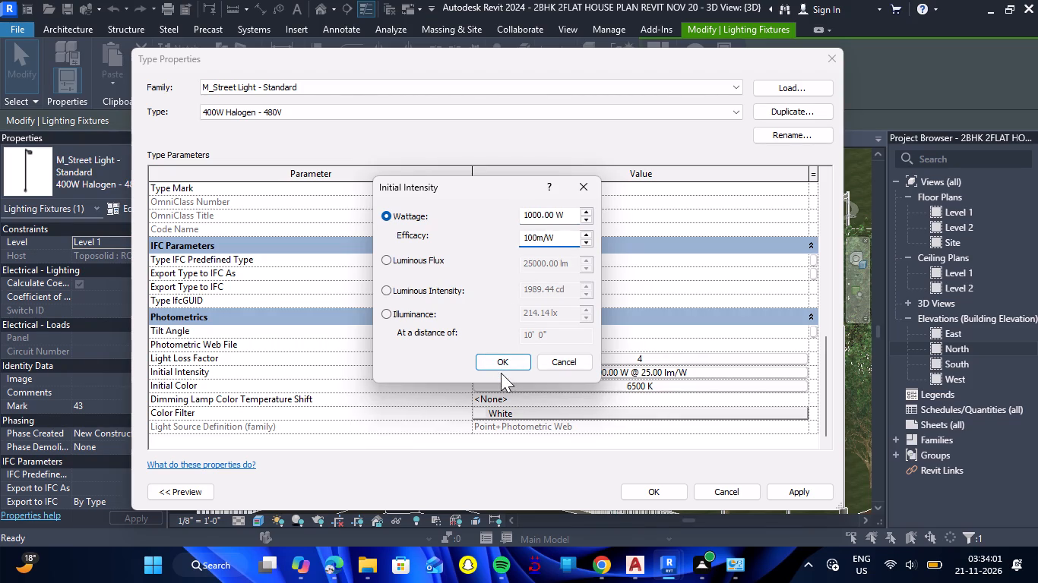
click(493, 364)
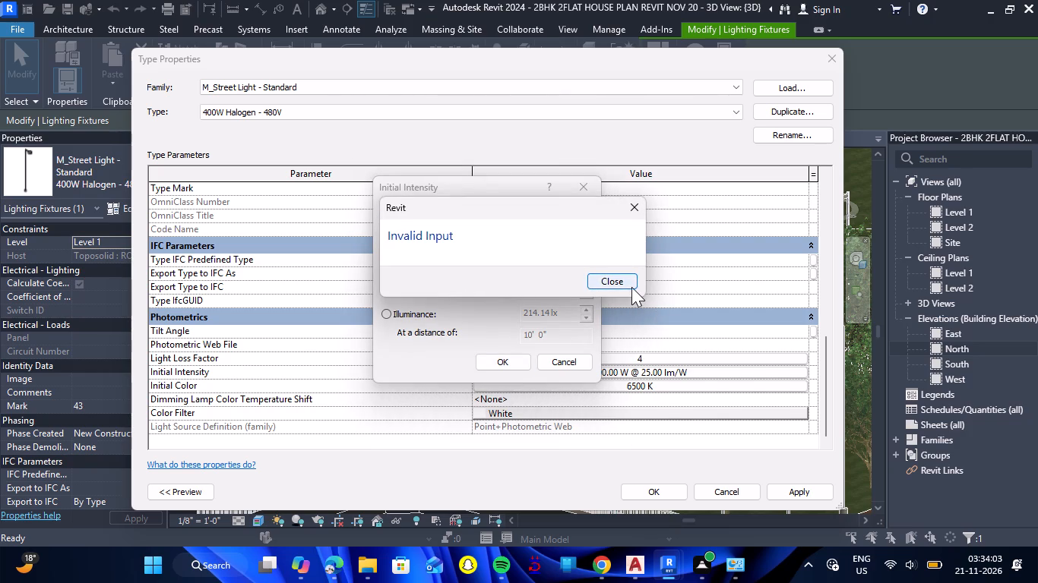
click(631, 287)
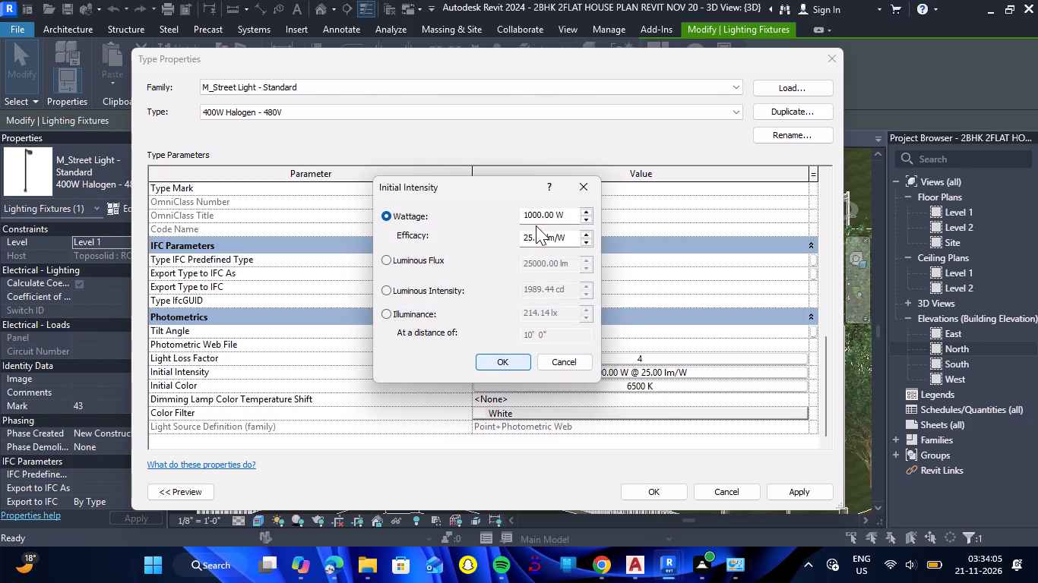
Set the efficacy in the street light type's initial intensity to 100.00 lm/W.
click(535, 236)
click(537, 238)
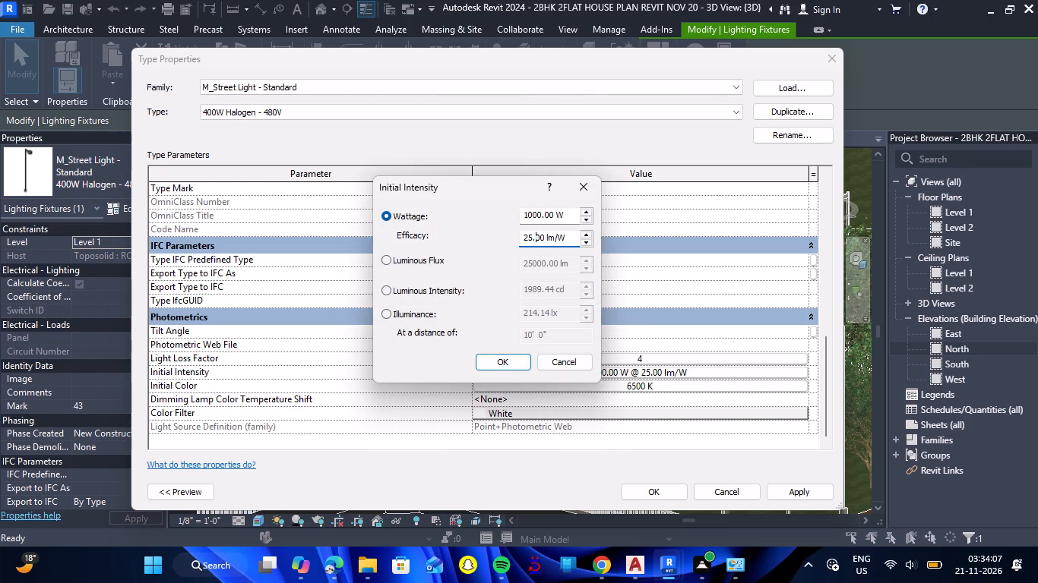
key(BackSpace)
key(BackSpace)
key(BackSpace)
key(BackSpace)
key(BackSpace)
key(BackSpace)
key(BackSpace)
key(BackSpace)
key(BackSpace)
key(BackSpace)
key(BackSpace)
text(100)
key(period)
click(503, 358)
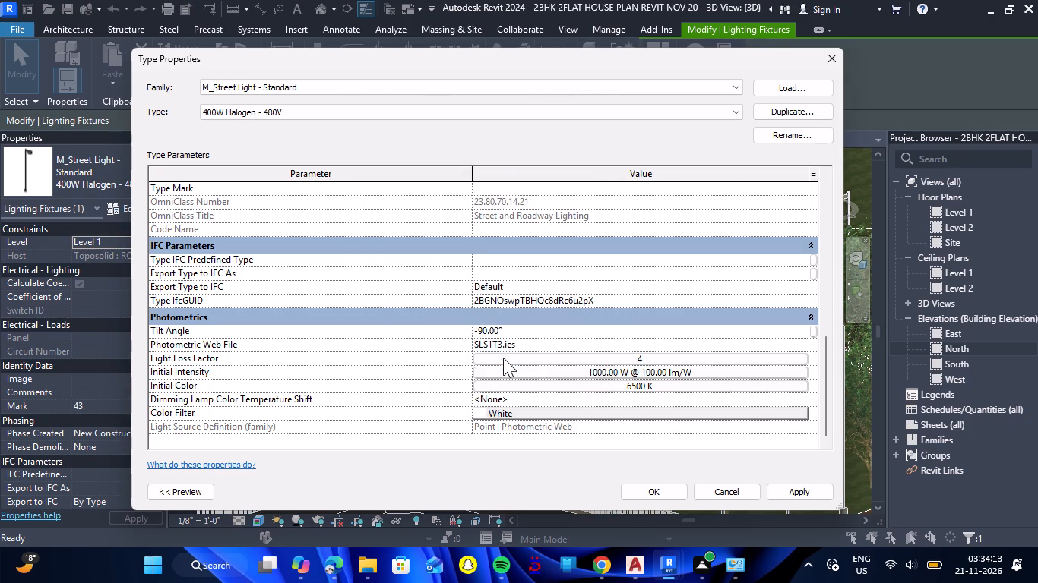
Apply the edited photometric settings to the street light type.
click(656, 486)
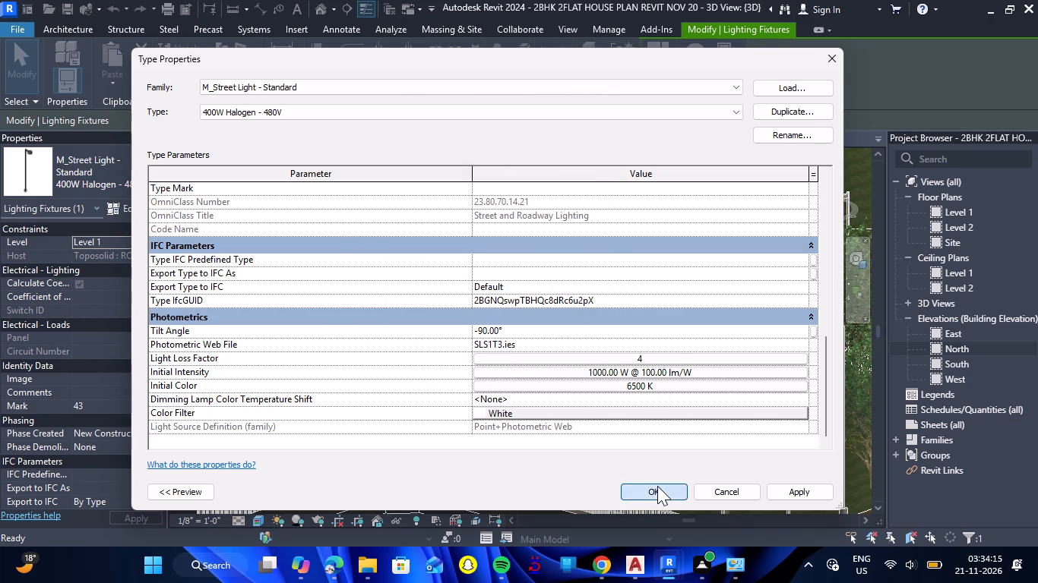
Deselect the street light and examine the whole site in 3D, from the house and pool to the helipad.
scroll(604, 359, down, 3)
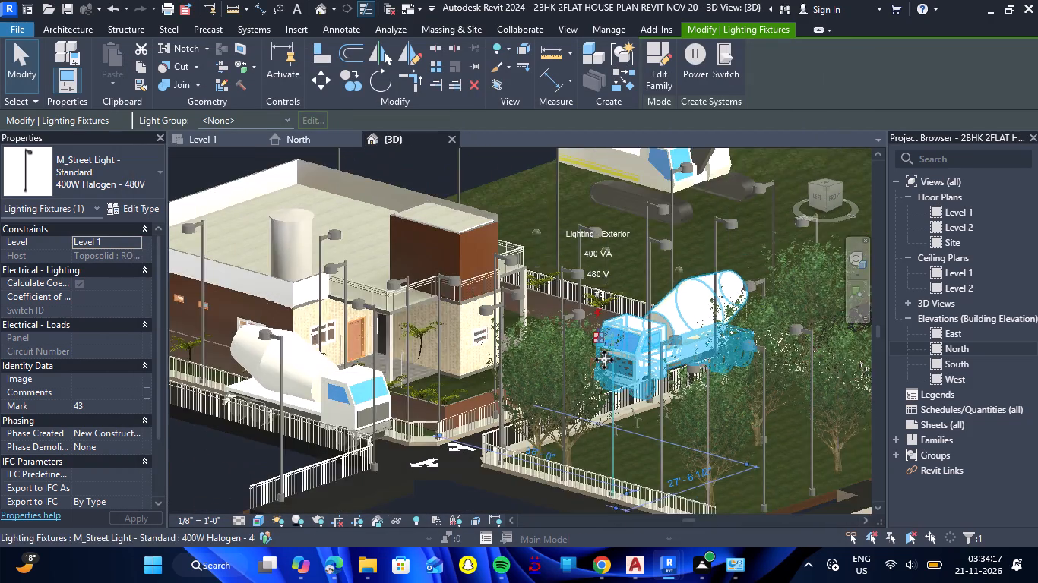
scroll(609, 359, down, 4)
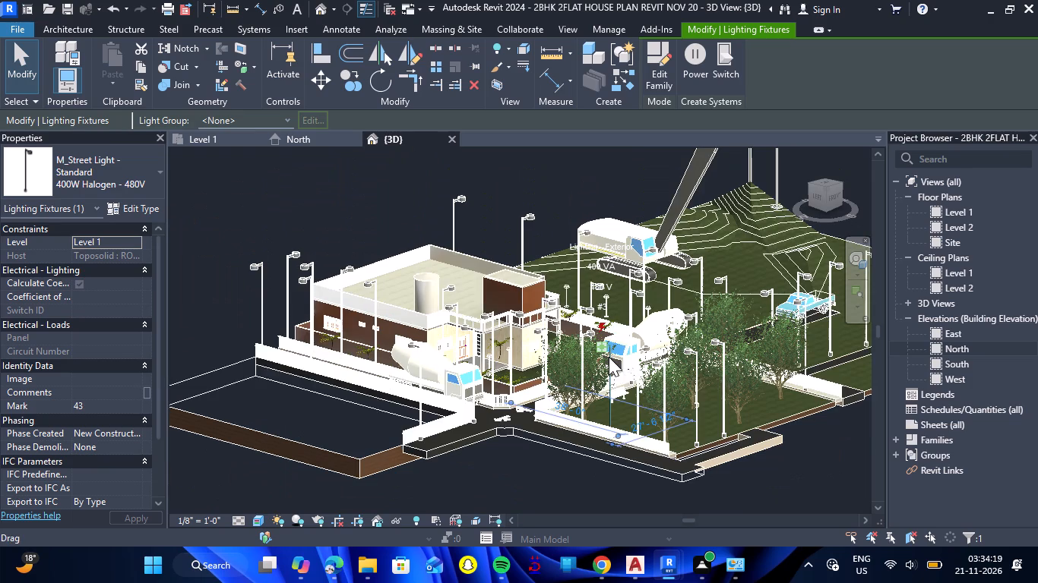
click(427, 461)
click(422, 438)
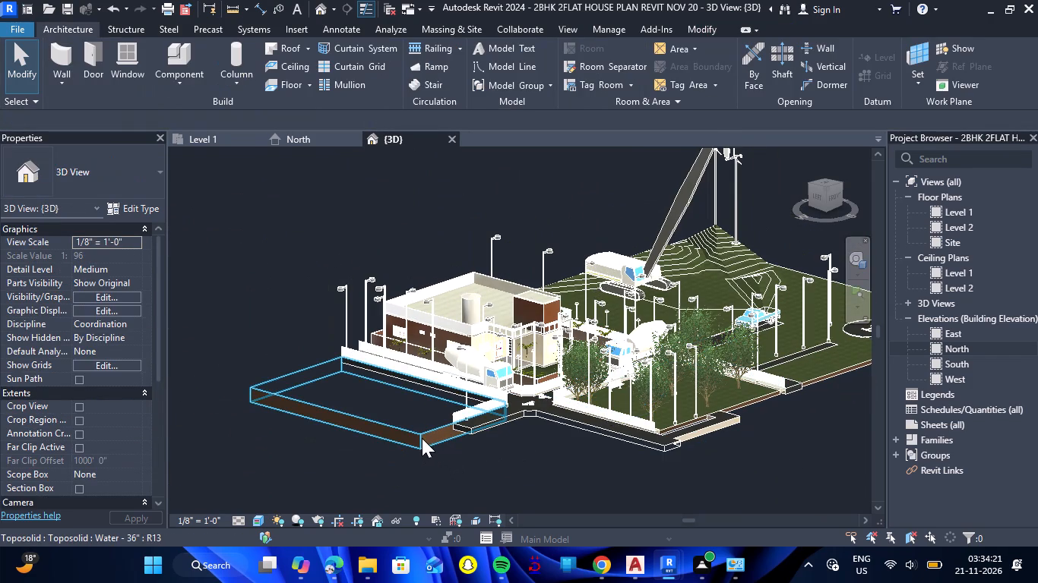
click(527, 472)
scroll(530, 456, down, 1)
scroll(732, 468, down, 2)
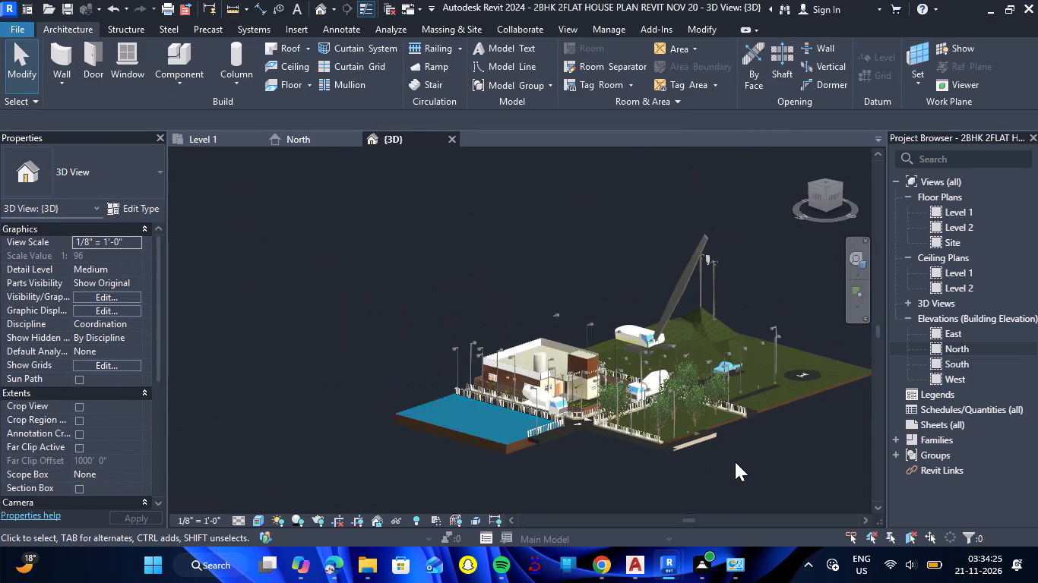
scroll(741, 460, down, 3)
scroll(849, 411, up, 5)
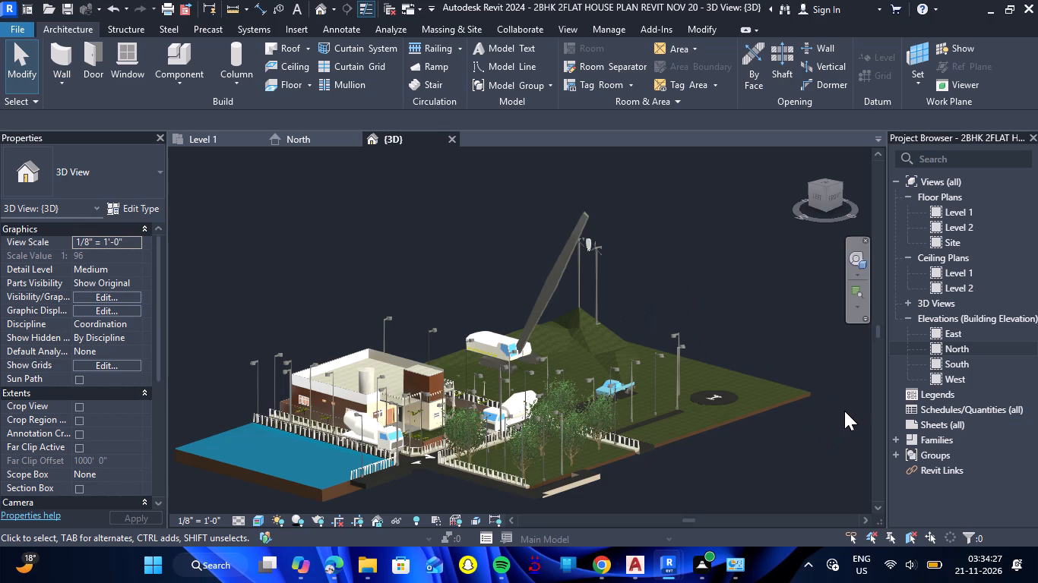
scroll(821, 415, up, 3)
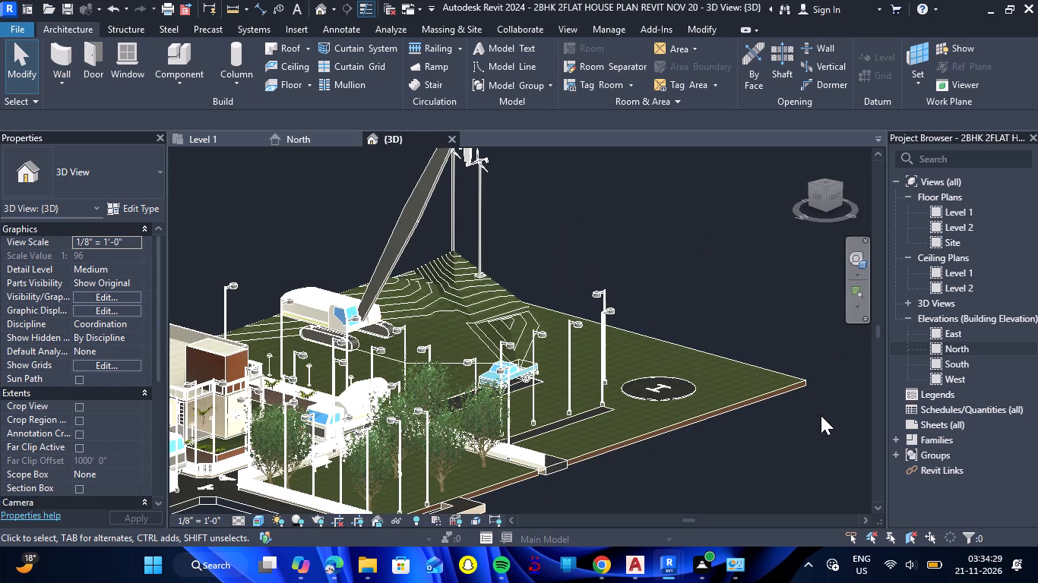
scroll(821, 415, up, 2)
scroll(818, 408, down, 3)
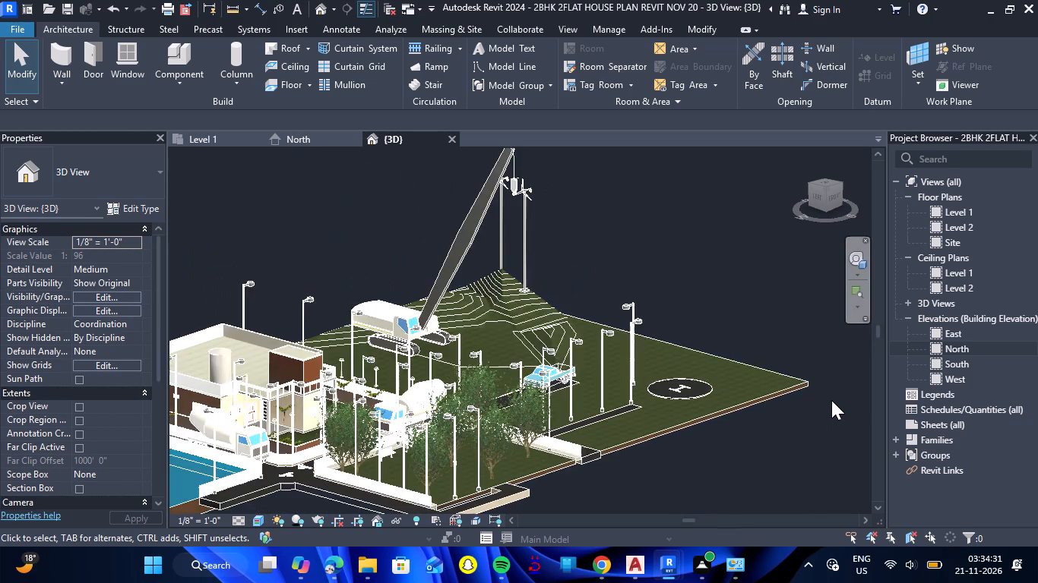
scroll(831, 400, down, 2)
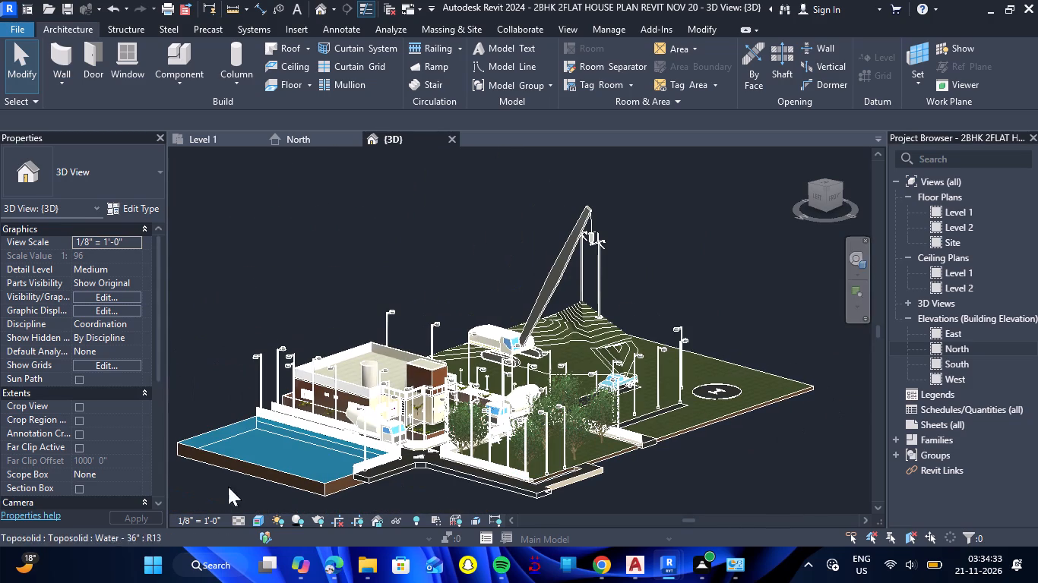
scroll(195, 478, up, 3)
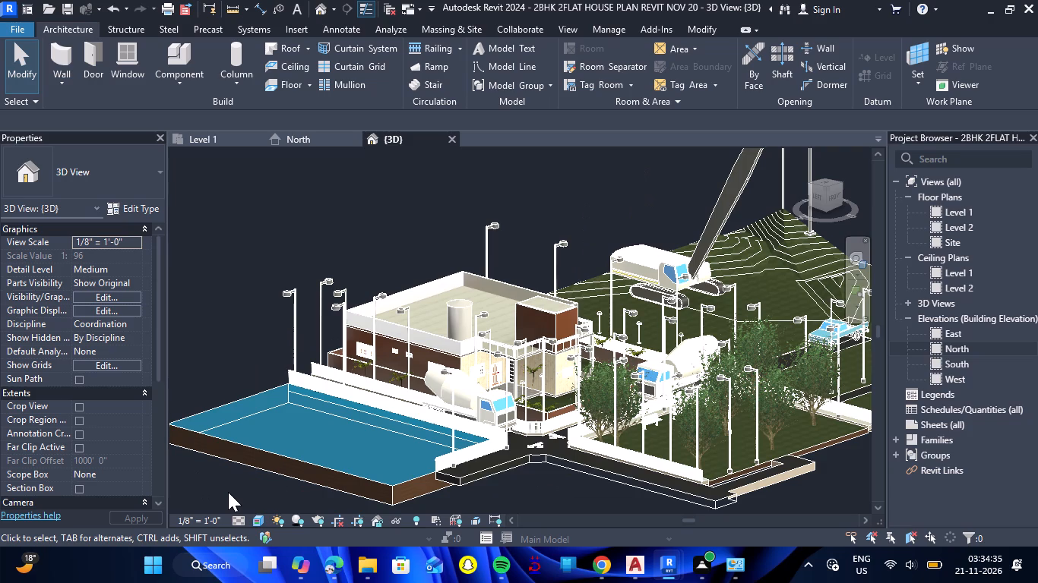
scroll(248, 480, down, 1)
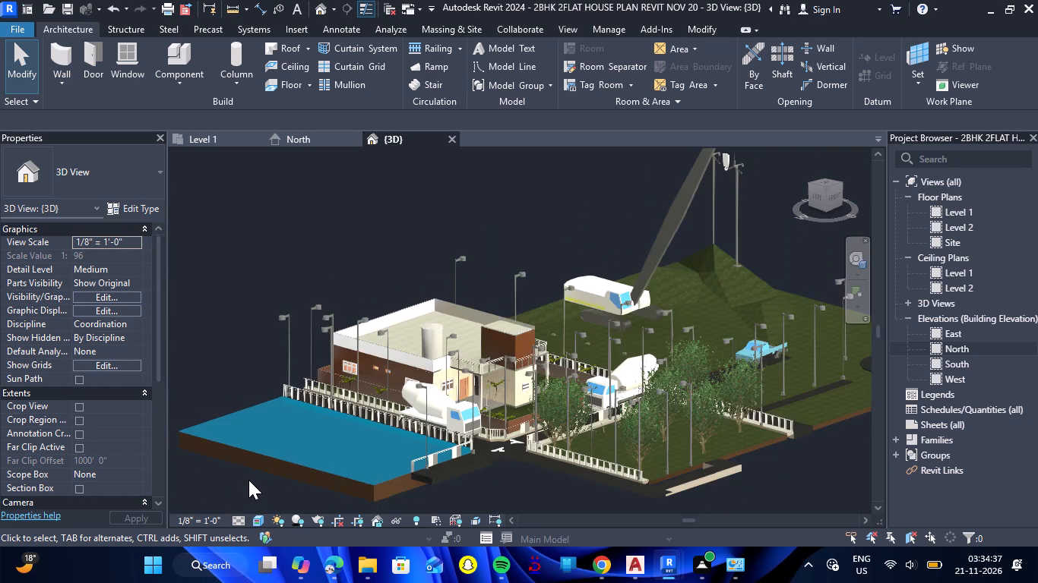
scroll(248, 480, down, 2)
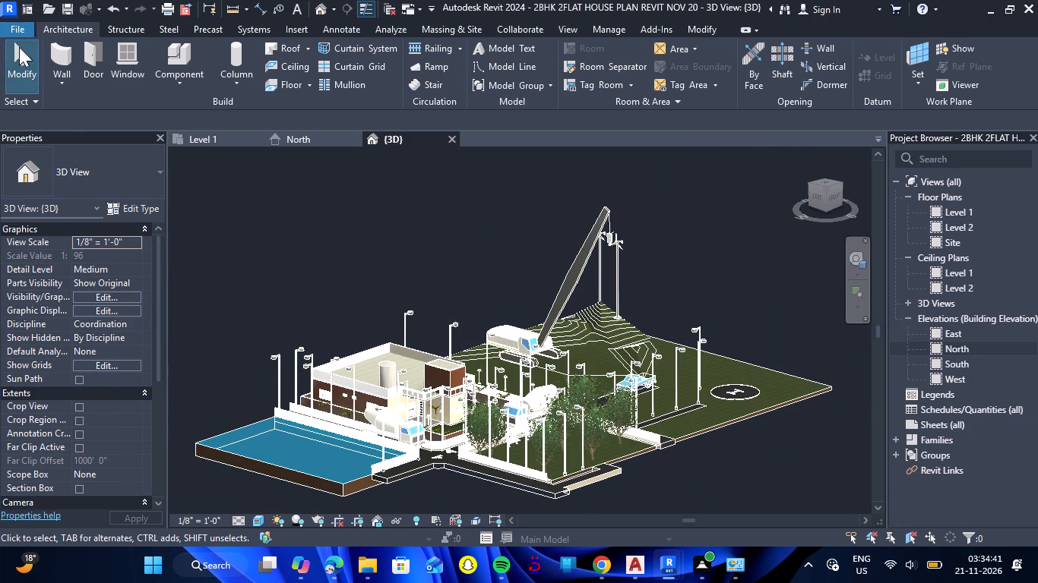
Save the house project.
key(ctrl+s)
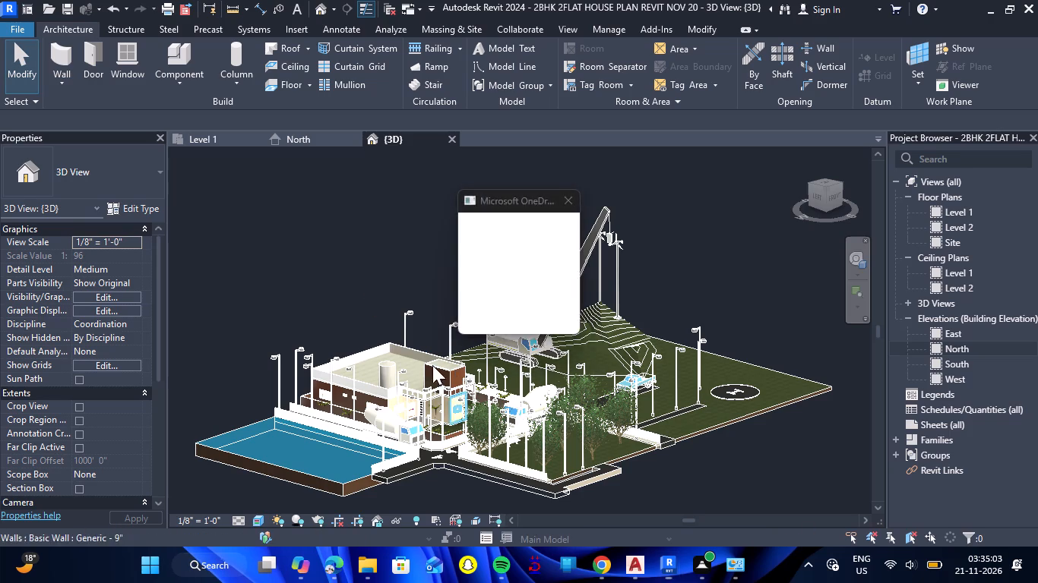
click(633, 266)
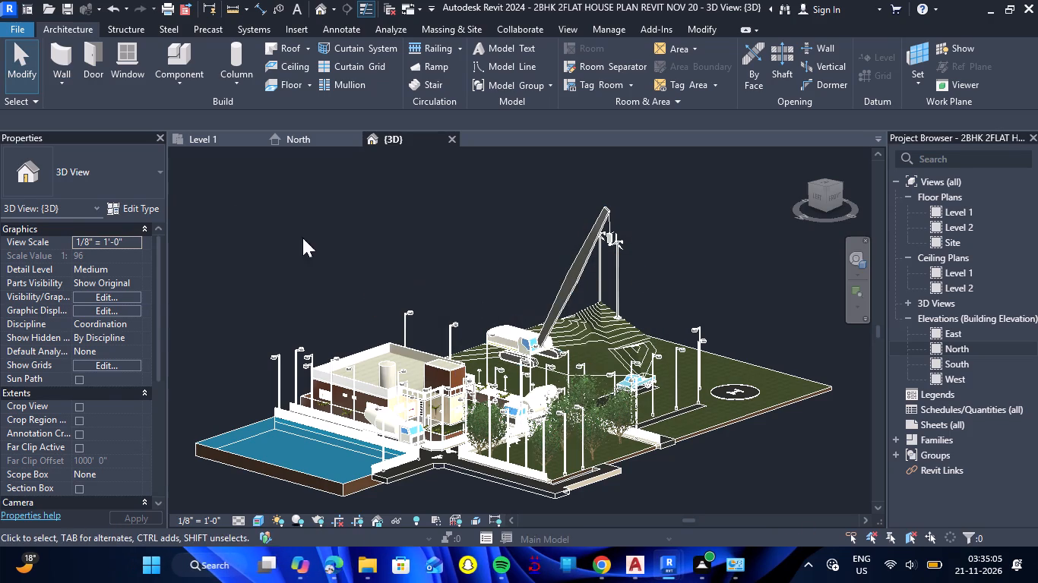
Start printing the current 3D view window with Microsoft Print to PDF.
click(21, 27)
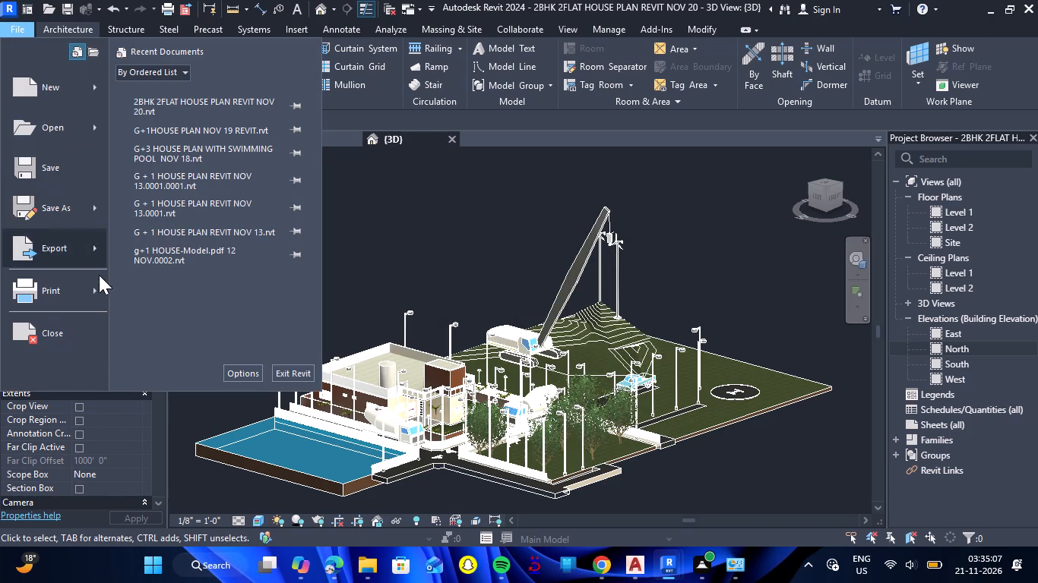
click(76, 292)
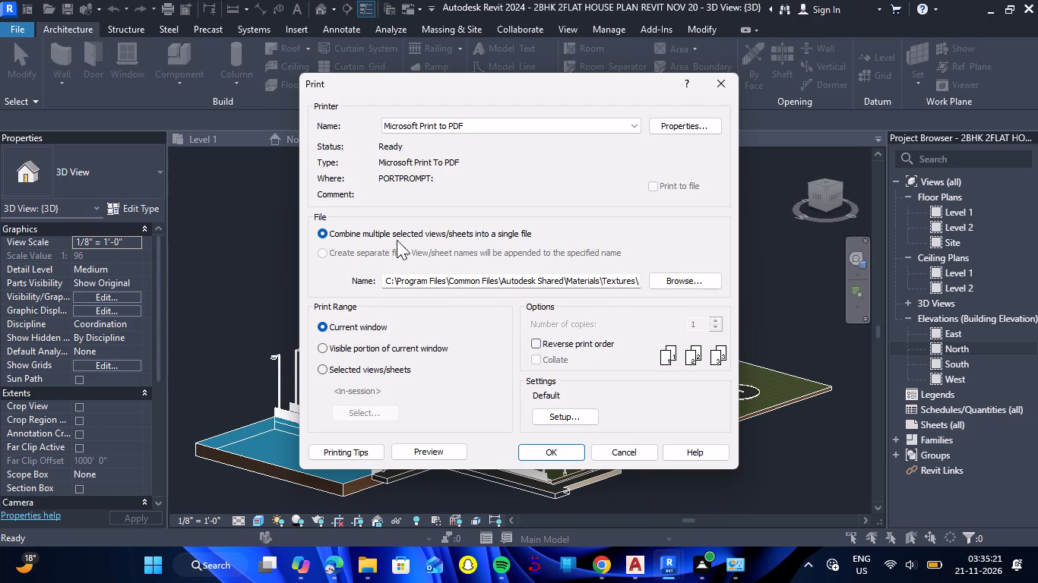
click(536, 453)
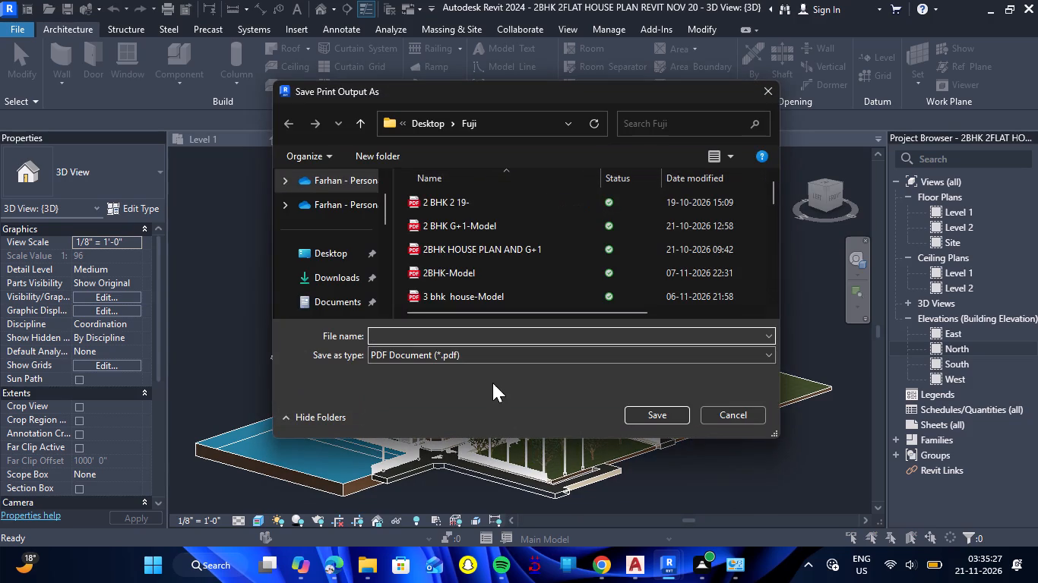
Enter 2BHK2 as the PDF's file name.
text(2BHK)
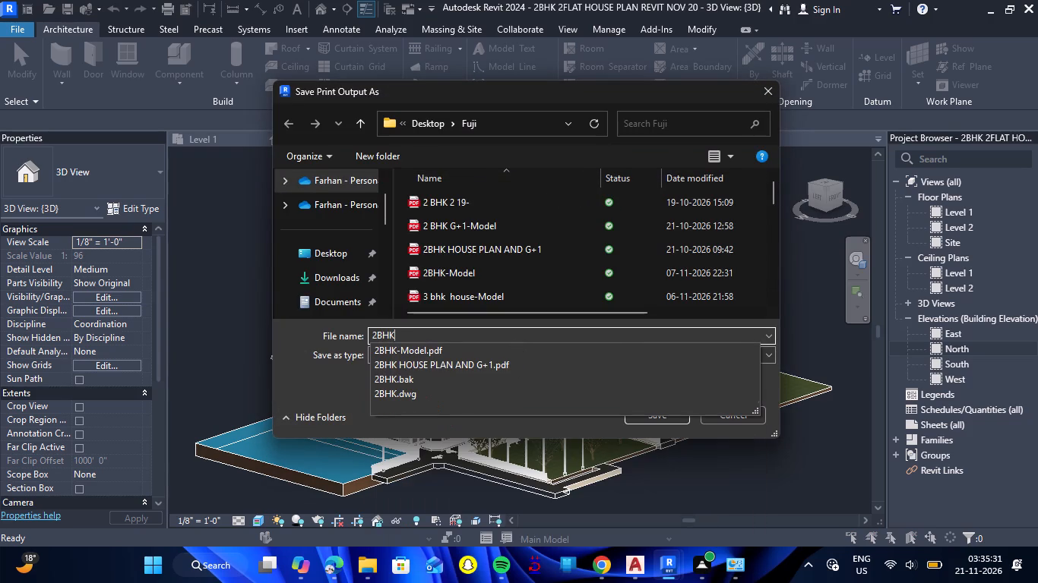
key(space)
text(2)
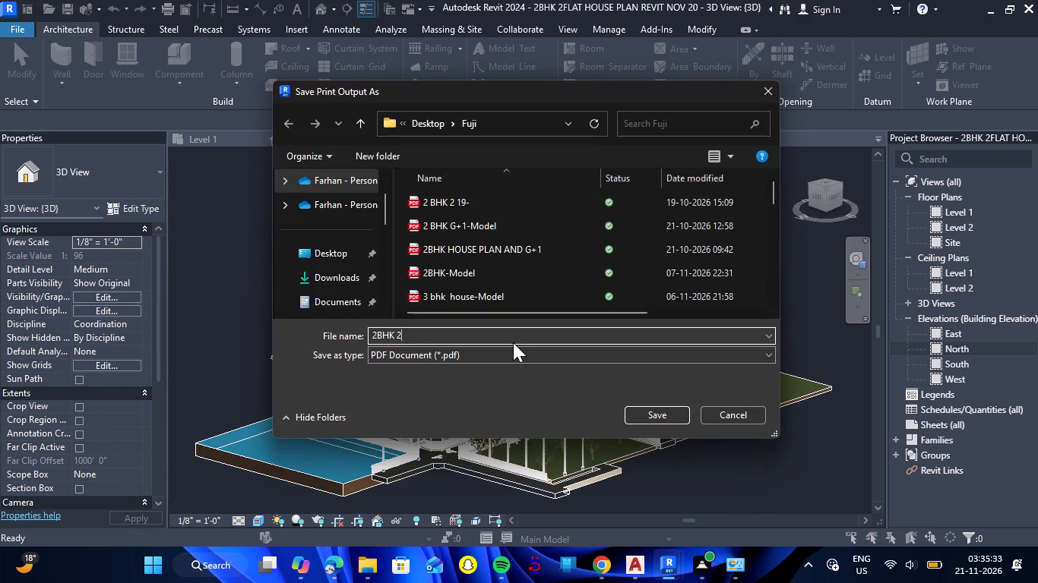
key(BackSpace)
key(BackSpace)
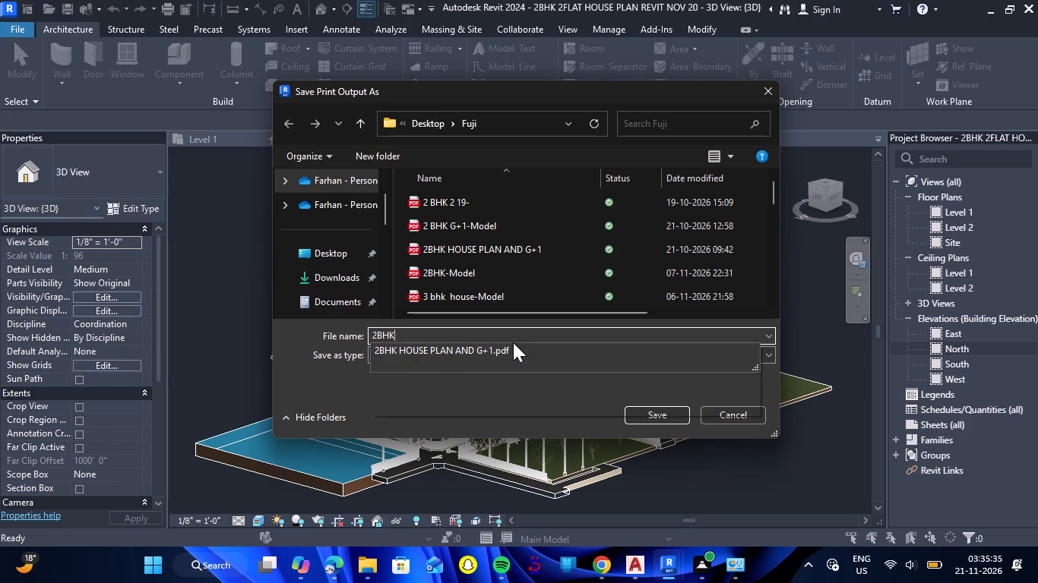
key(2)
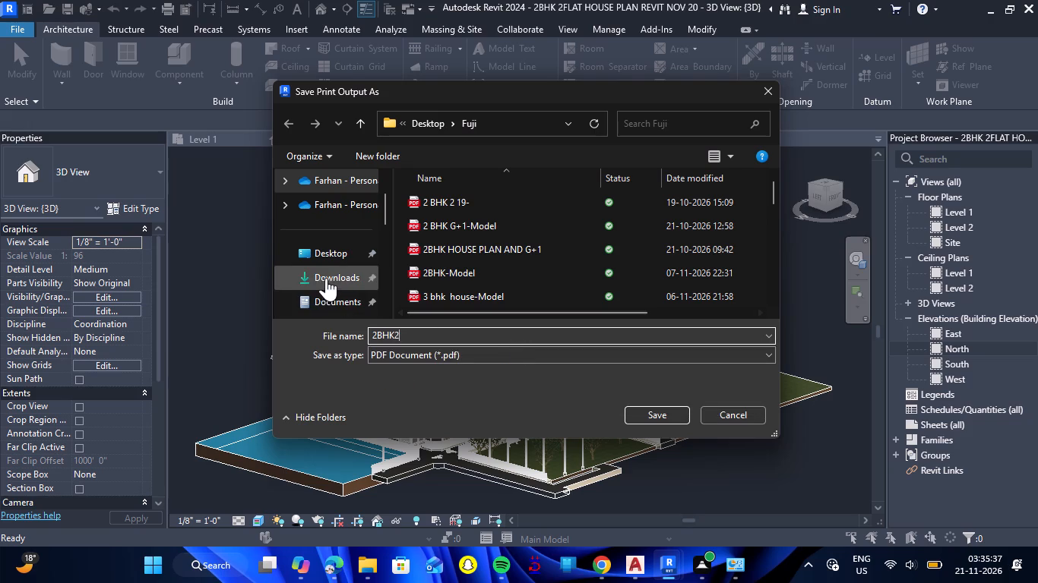
Save the printed PDF to the Desktop as 2BHK 2FLAT HOUSE PLAN REVIT PDF.
click(336, 256)
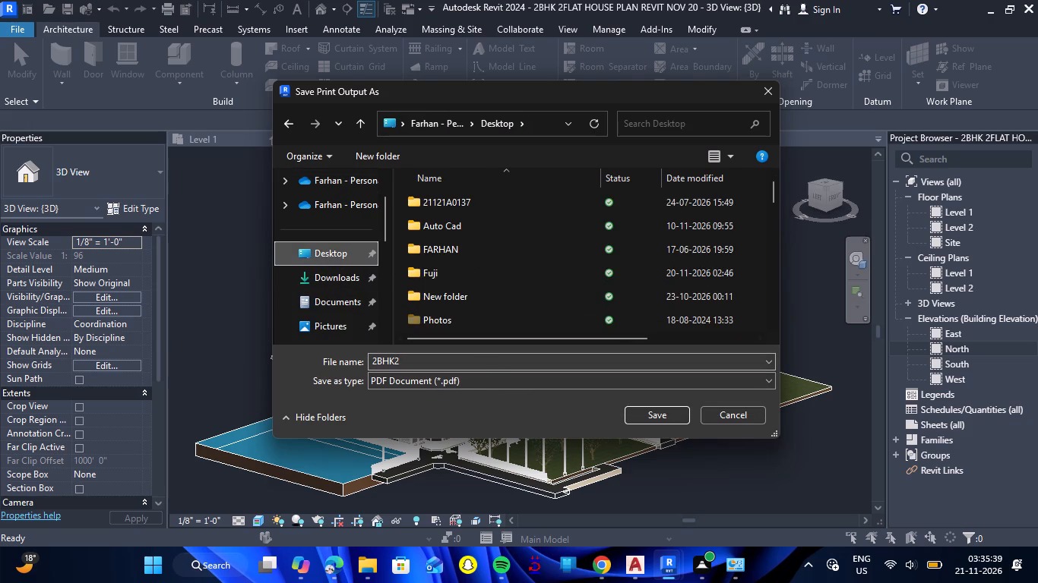
click(482, 363)
key(BackSpace)
text(2BHK)
key(Down)
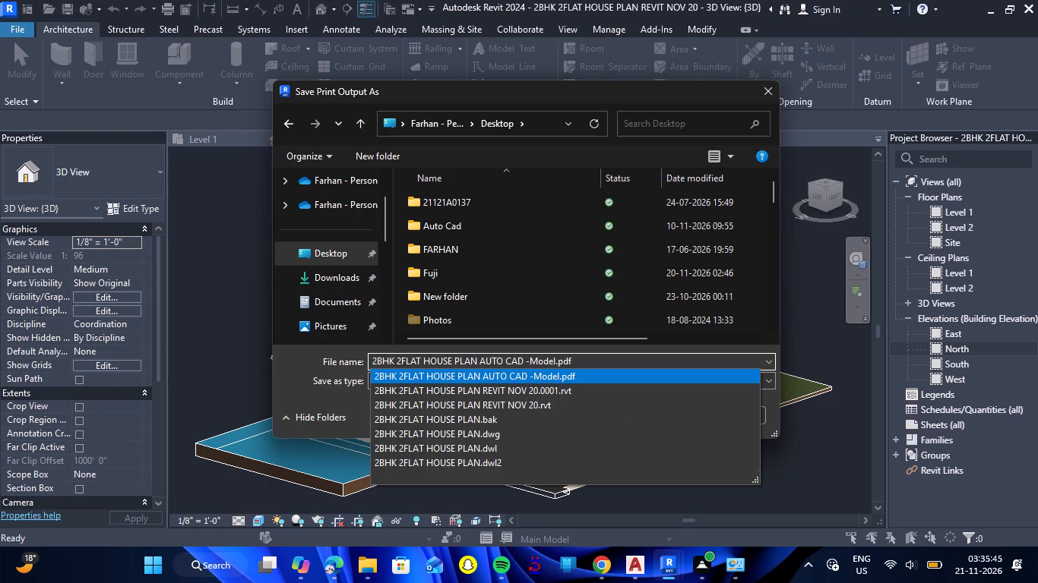
key(BackSpace)
key(BackSpace)
key(BackSpace)
key(BackSpace)
key(BackSpace)
key(BackSpace)
key(BackSpace)
key(BackSpace)
key(BackSpace)
key(BackSpace)
key(BackSpace)
key(BackSpace)
key(BackSpace)
key(BackSpace)
key(BackSpace)
key(BackSpace)
key(BackSpace)
key(BackSpace)
key(BackSpace)
key(BackSpace)
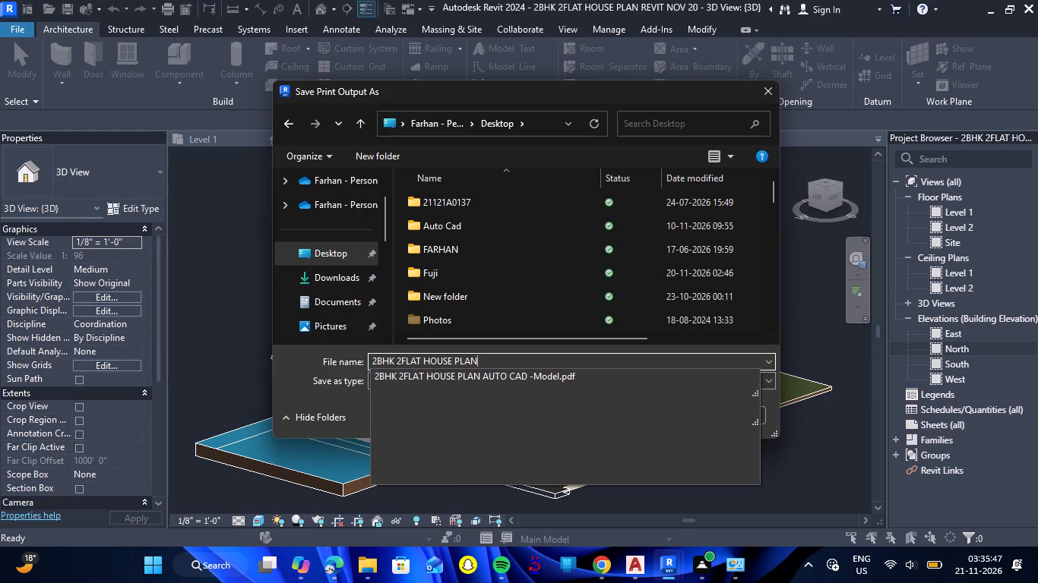
key(space)
text(REVIT PDF)
key(space)
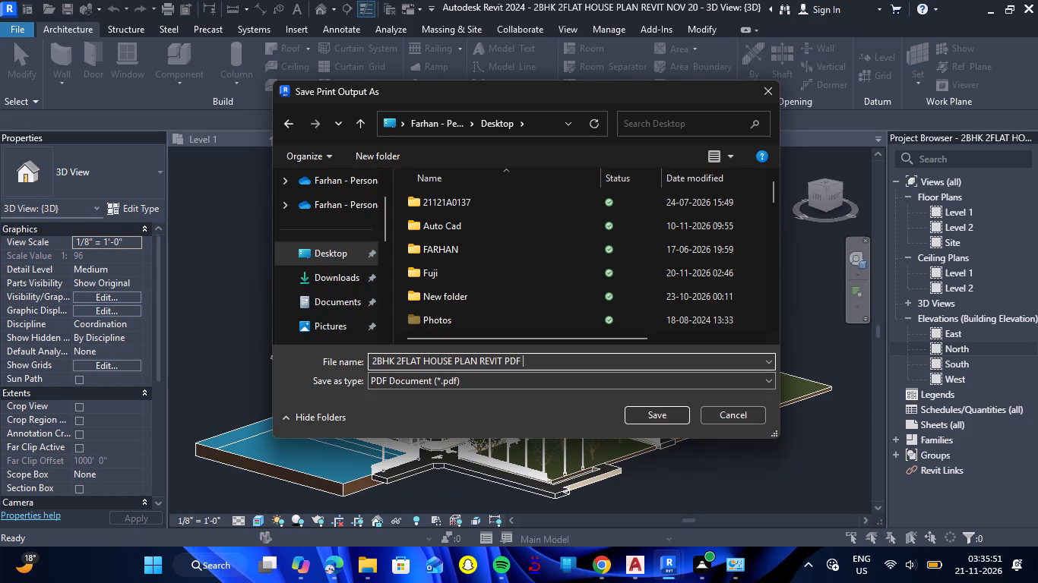
click(630, 414)
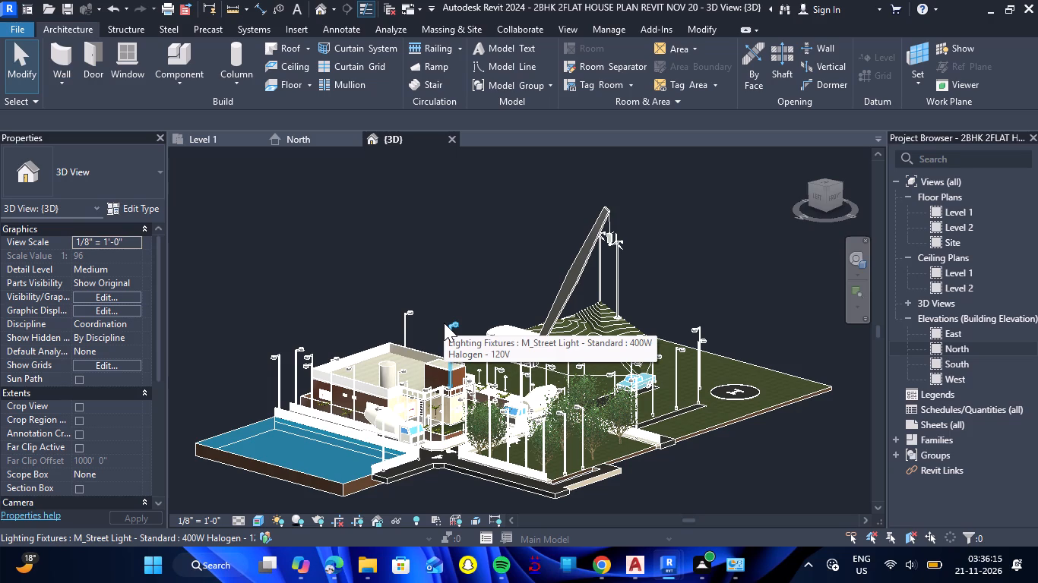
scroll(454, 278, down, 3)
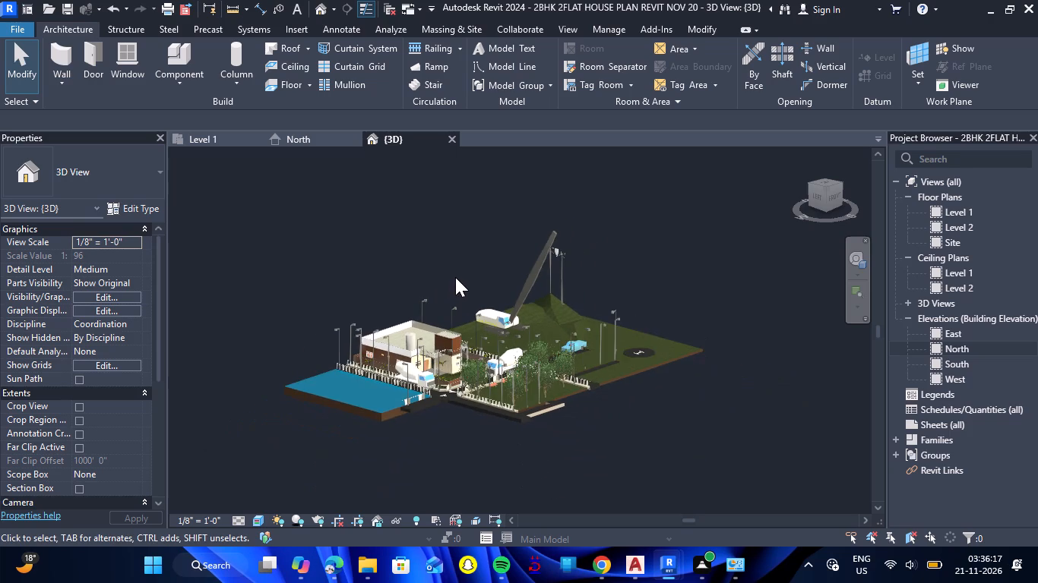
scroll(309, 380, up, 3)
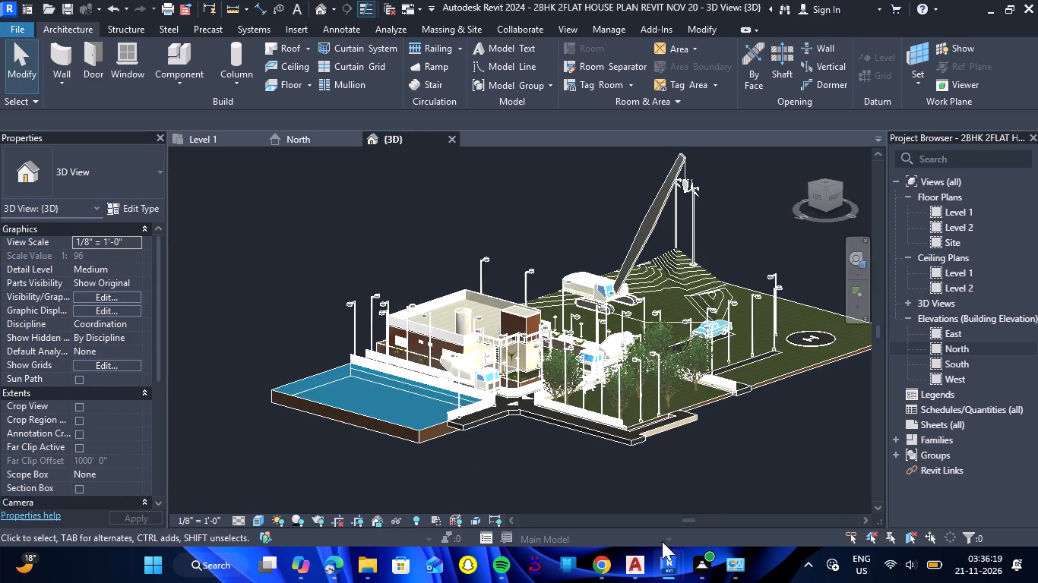